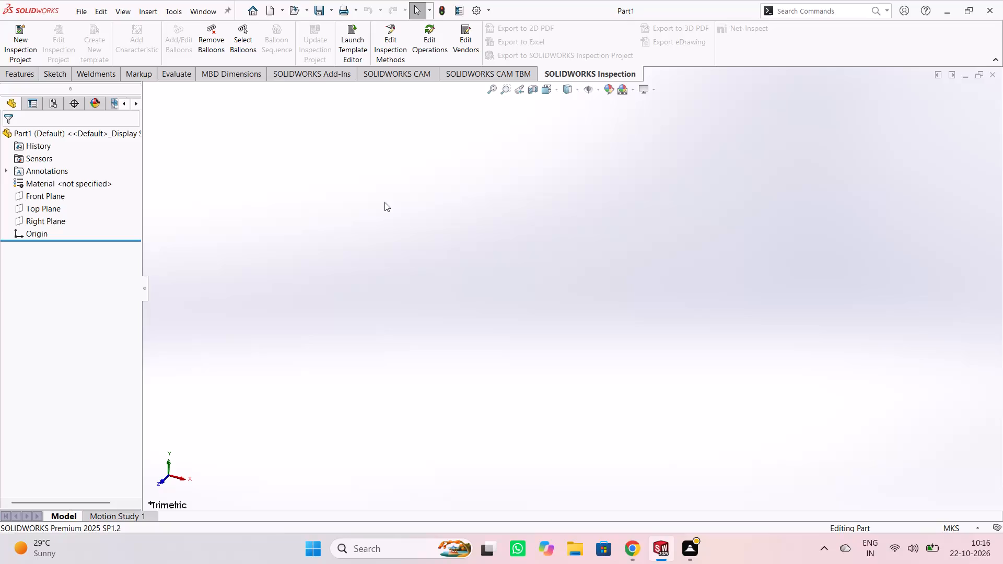
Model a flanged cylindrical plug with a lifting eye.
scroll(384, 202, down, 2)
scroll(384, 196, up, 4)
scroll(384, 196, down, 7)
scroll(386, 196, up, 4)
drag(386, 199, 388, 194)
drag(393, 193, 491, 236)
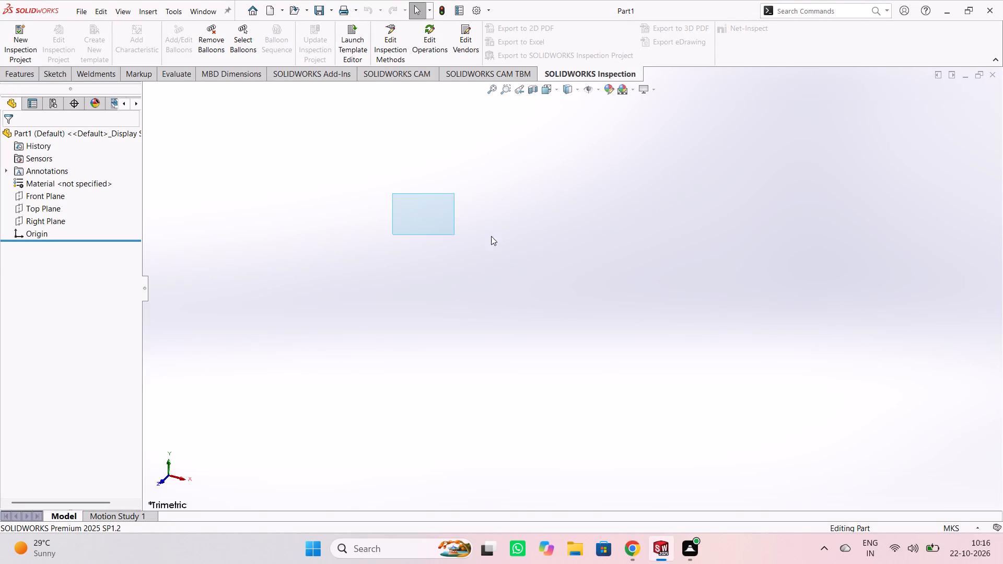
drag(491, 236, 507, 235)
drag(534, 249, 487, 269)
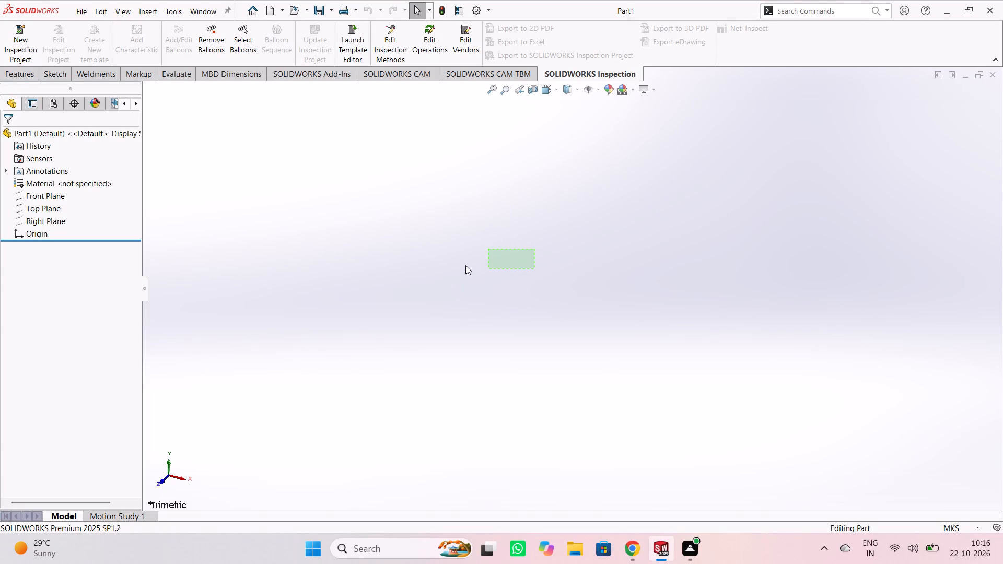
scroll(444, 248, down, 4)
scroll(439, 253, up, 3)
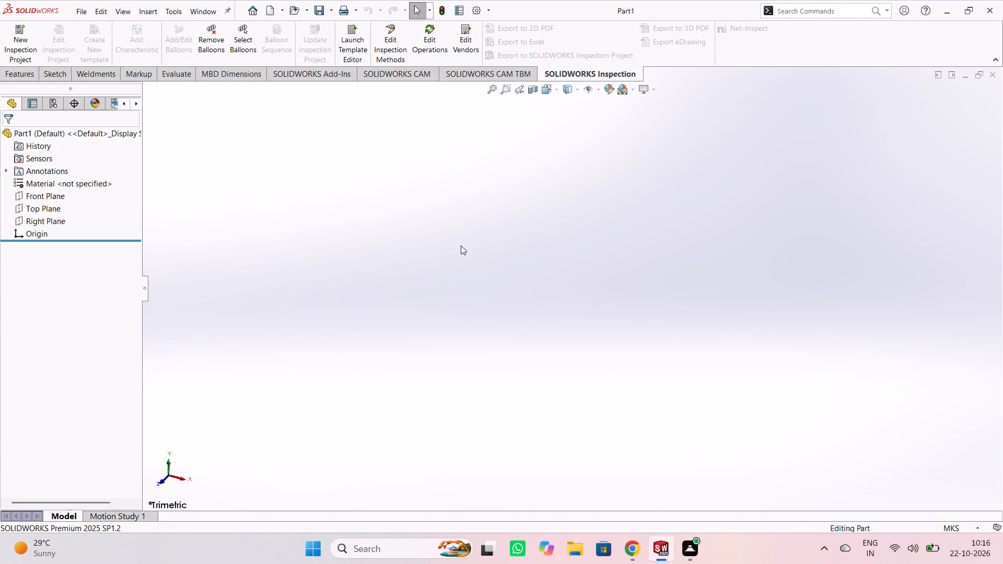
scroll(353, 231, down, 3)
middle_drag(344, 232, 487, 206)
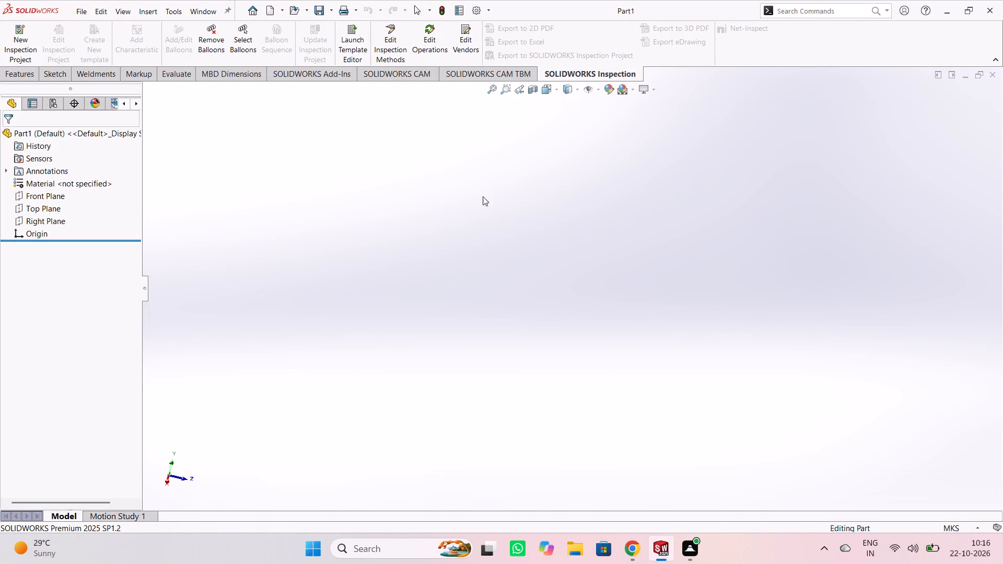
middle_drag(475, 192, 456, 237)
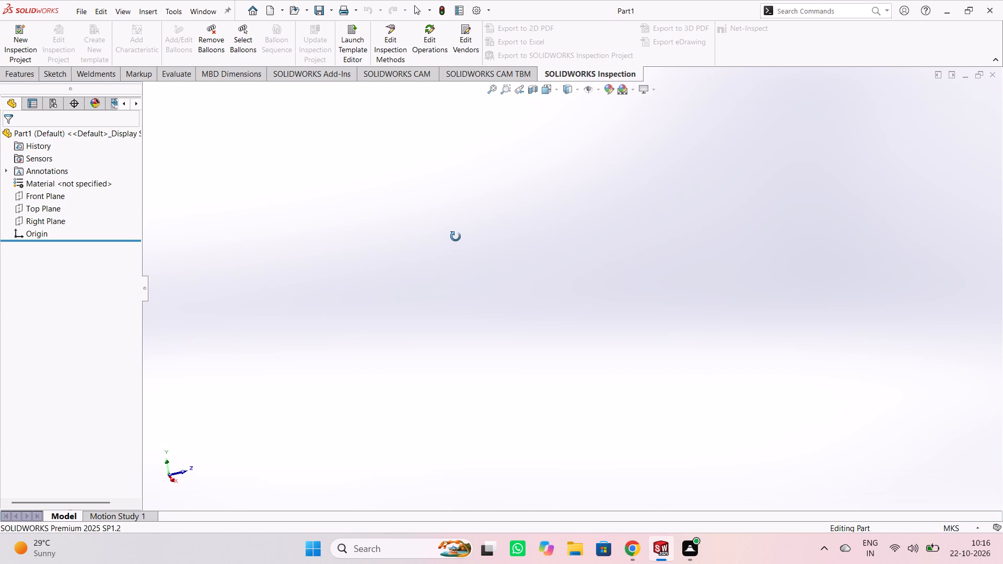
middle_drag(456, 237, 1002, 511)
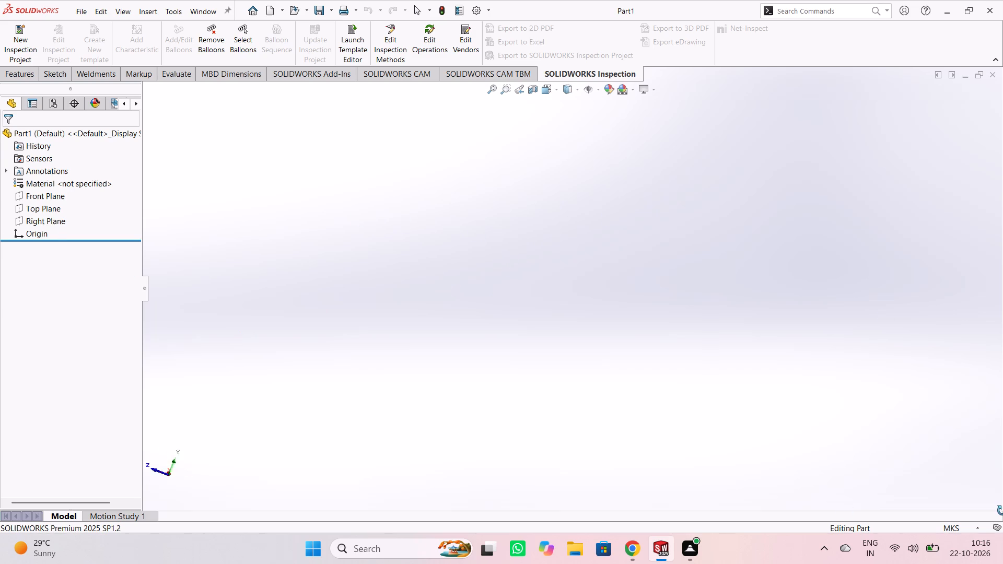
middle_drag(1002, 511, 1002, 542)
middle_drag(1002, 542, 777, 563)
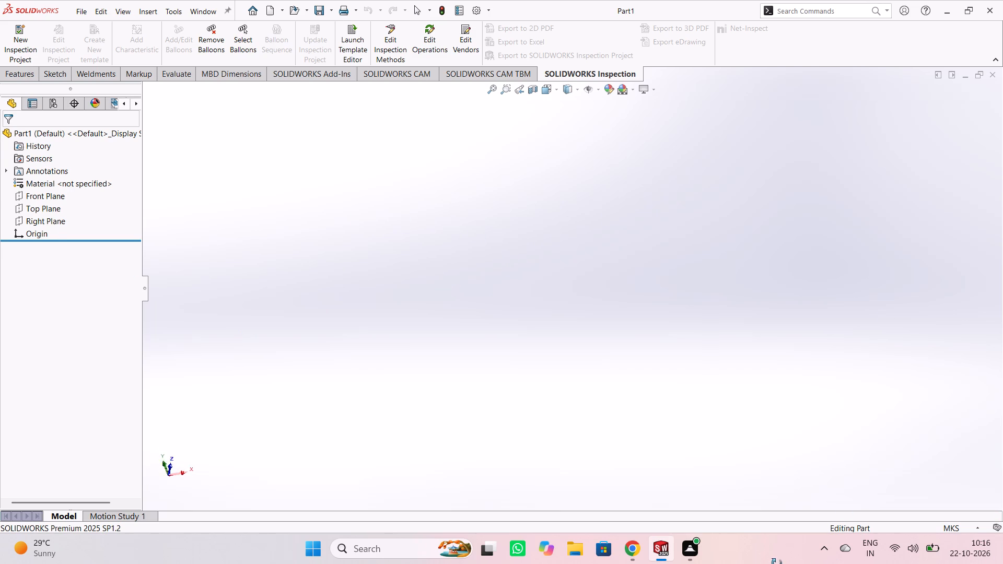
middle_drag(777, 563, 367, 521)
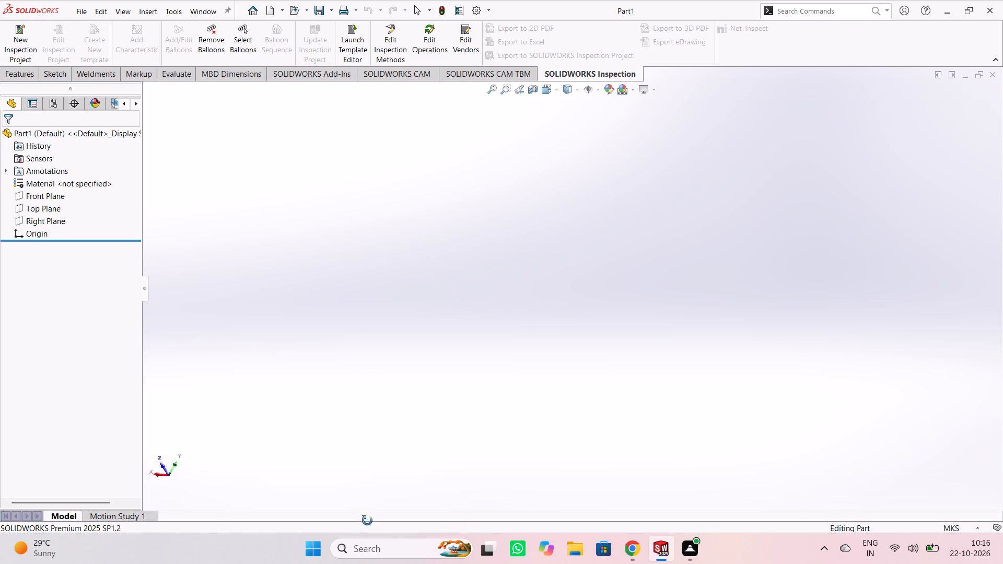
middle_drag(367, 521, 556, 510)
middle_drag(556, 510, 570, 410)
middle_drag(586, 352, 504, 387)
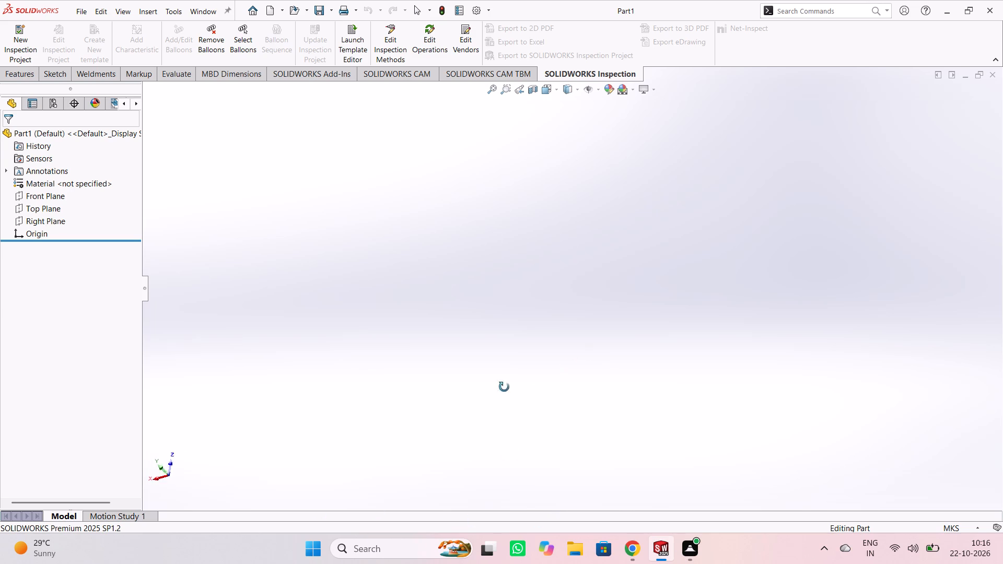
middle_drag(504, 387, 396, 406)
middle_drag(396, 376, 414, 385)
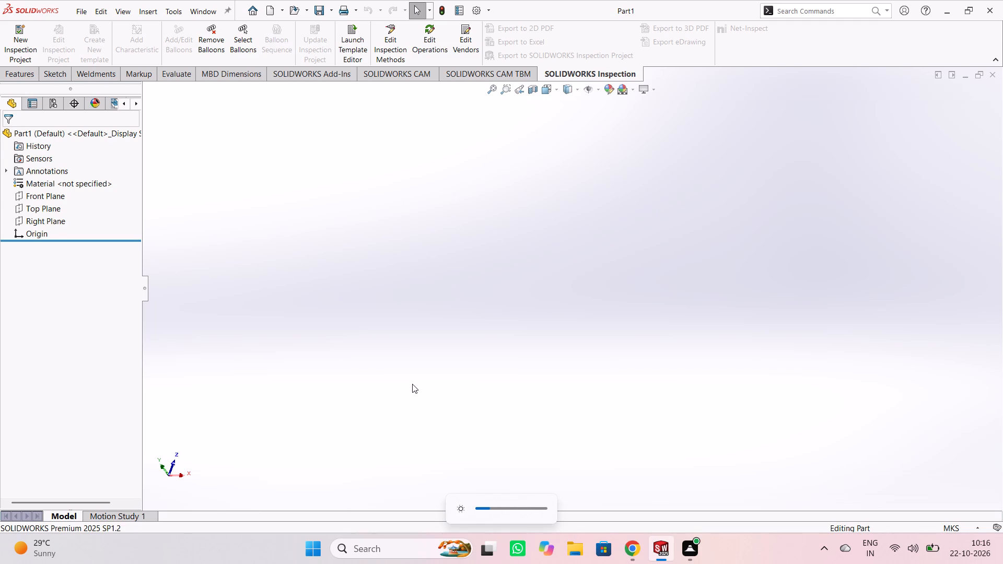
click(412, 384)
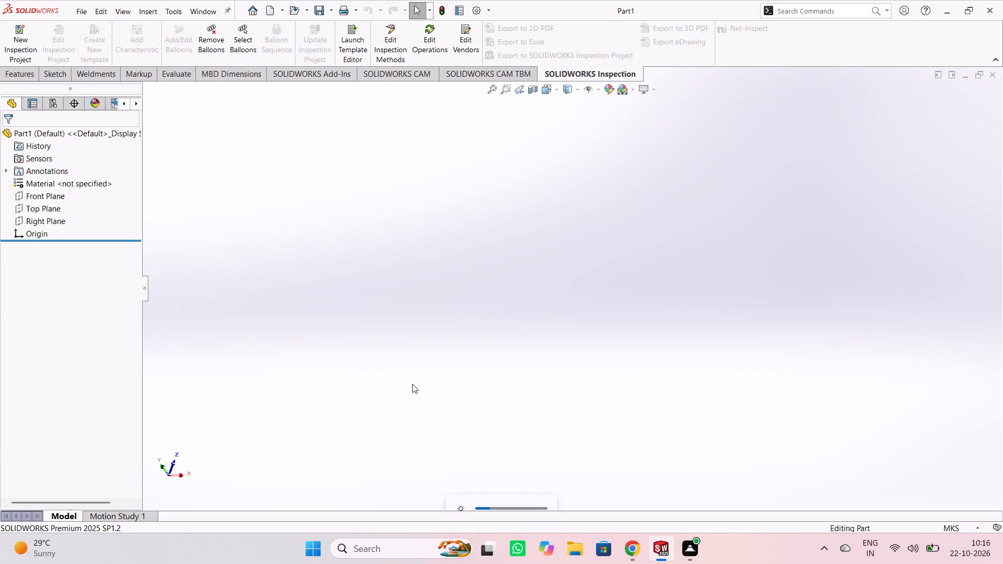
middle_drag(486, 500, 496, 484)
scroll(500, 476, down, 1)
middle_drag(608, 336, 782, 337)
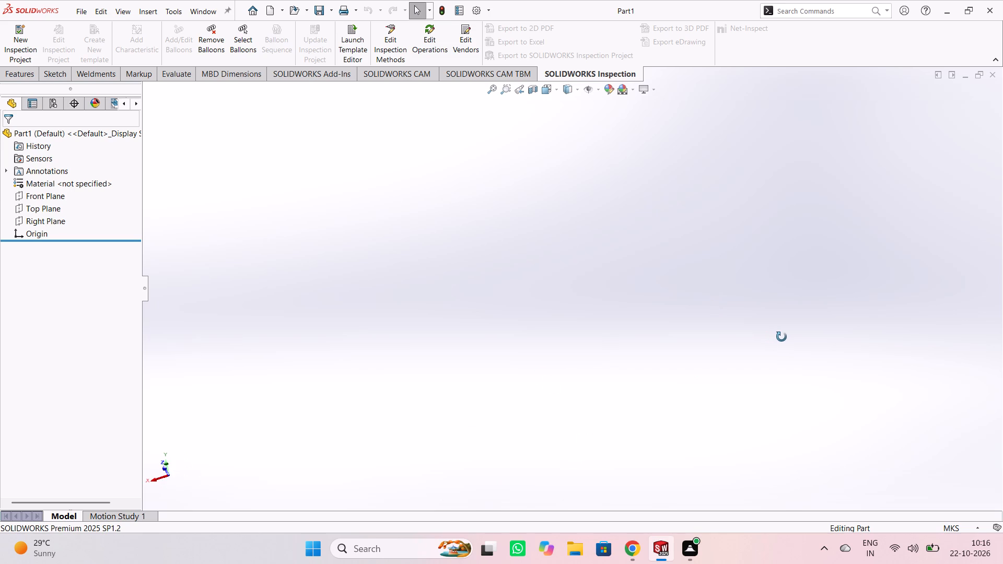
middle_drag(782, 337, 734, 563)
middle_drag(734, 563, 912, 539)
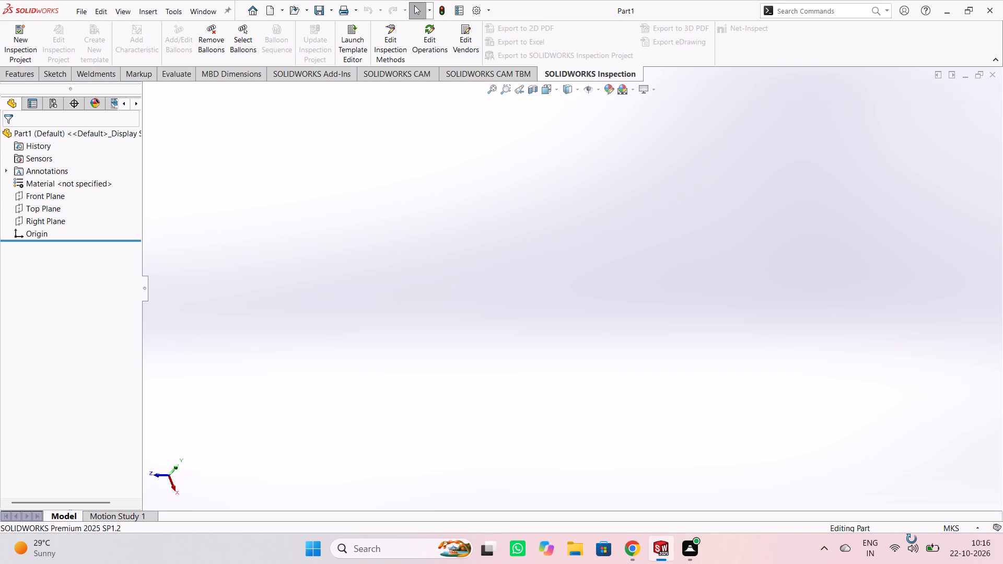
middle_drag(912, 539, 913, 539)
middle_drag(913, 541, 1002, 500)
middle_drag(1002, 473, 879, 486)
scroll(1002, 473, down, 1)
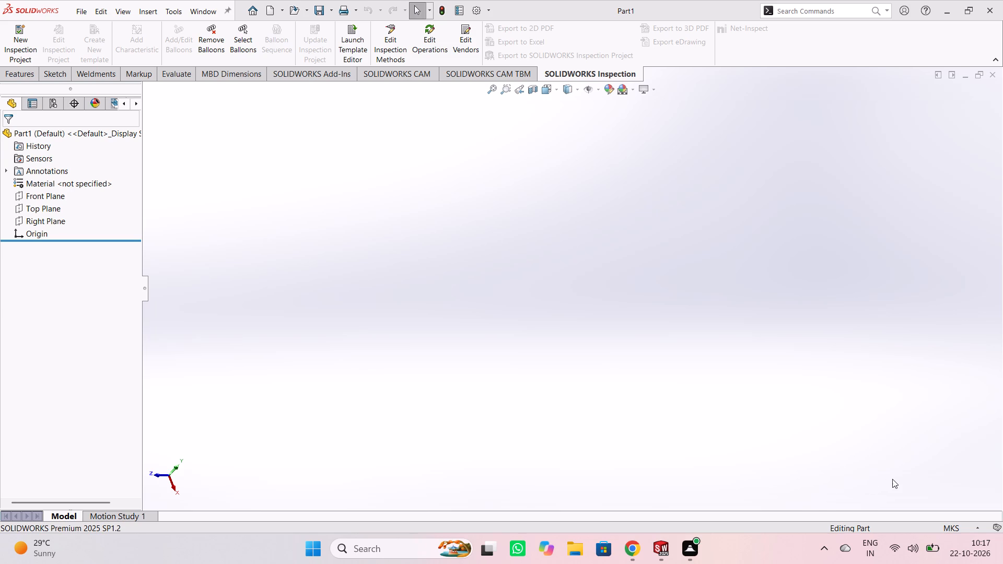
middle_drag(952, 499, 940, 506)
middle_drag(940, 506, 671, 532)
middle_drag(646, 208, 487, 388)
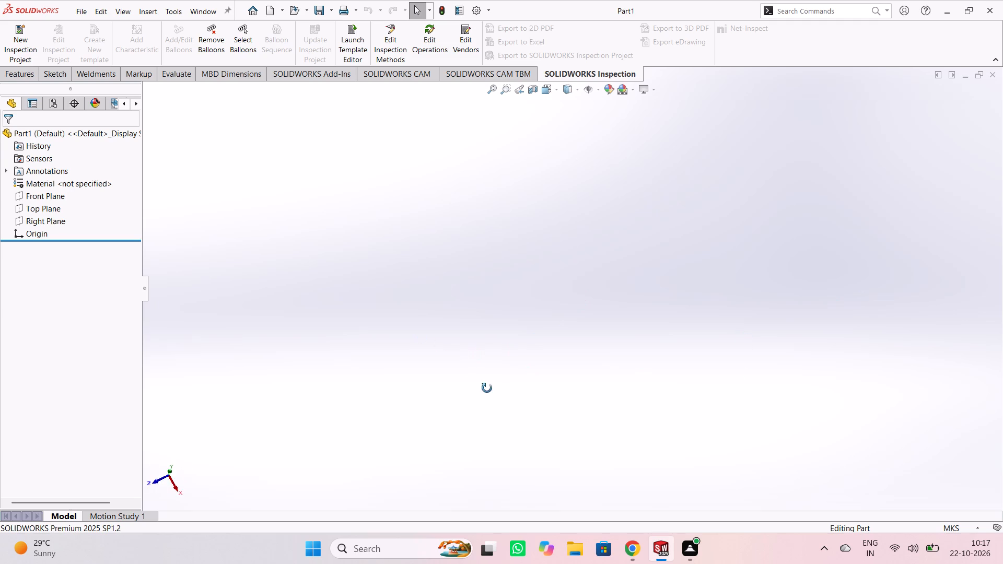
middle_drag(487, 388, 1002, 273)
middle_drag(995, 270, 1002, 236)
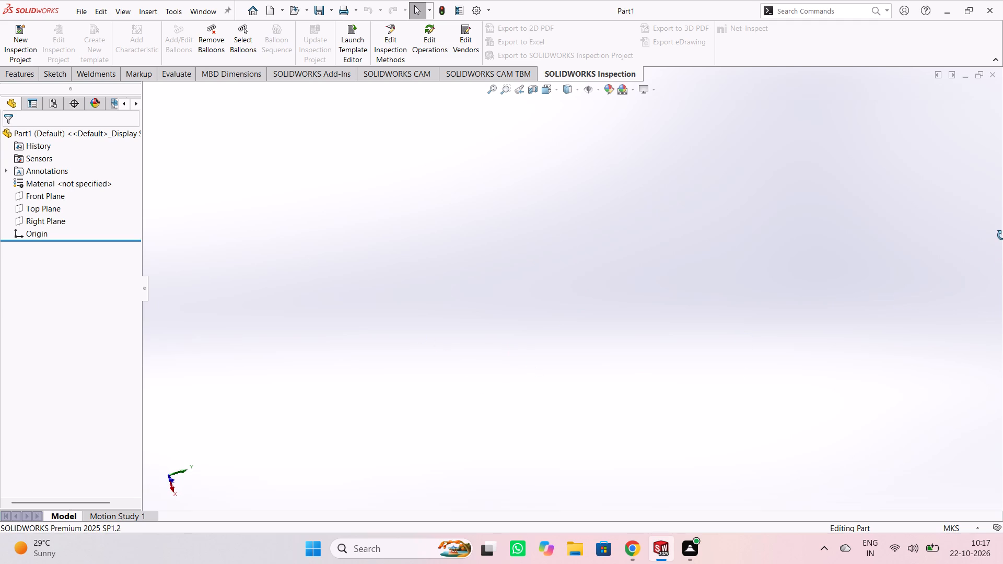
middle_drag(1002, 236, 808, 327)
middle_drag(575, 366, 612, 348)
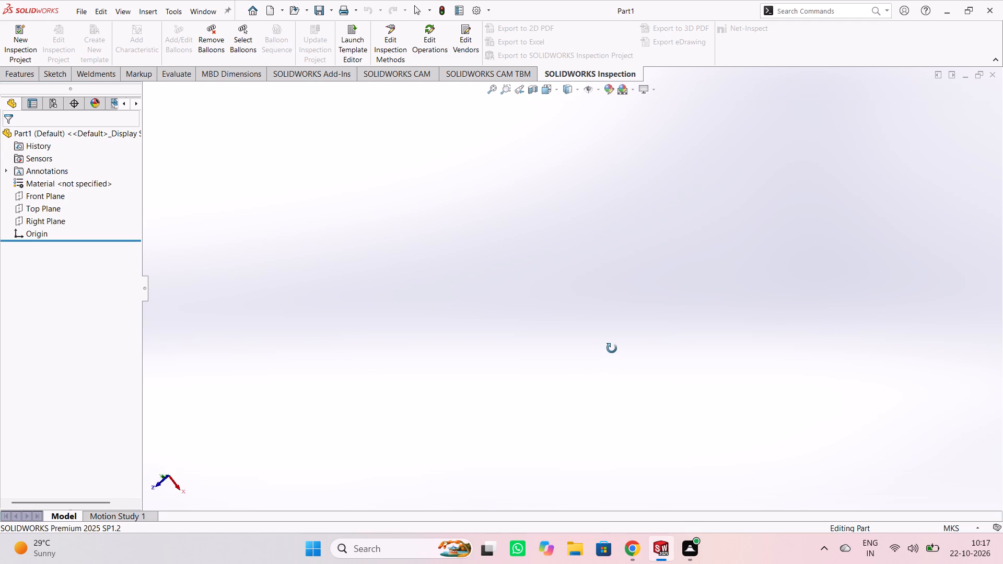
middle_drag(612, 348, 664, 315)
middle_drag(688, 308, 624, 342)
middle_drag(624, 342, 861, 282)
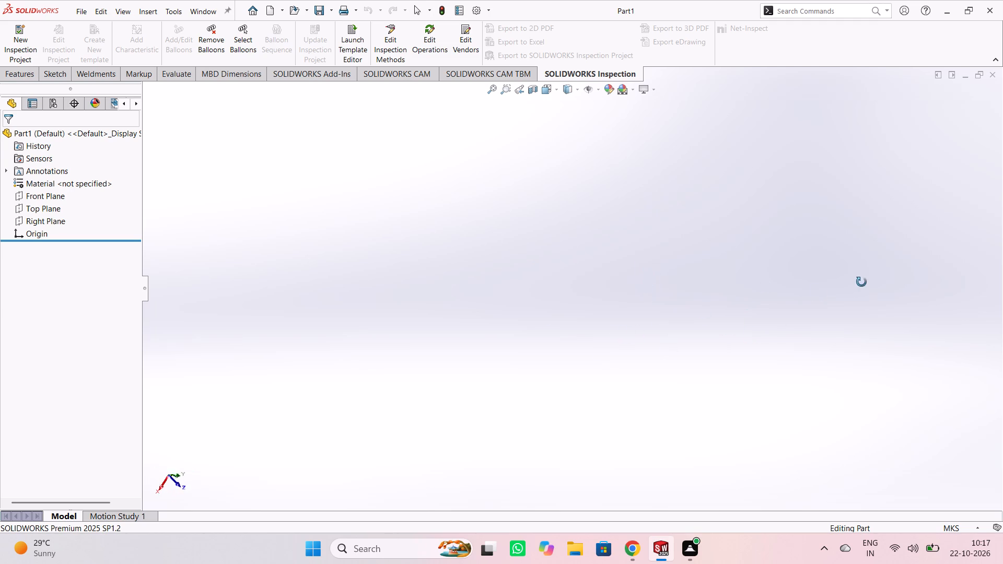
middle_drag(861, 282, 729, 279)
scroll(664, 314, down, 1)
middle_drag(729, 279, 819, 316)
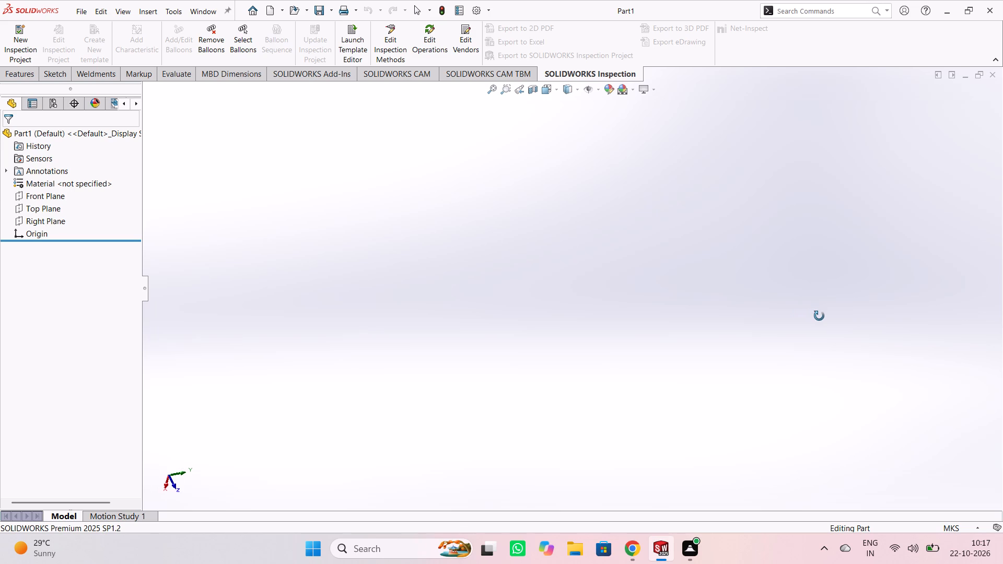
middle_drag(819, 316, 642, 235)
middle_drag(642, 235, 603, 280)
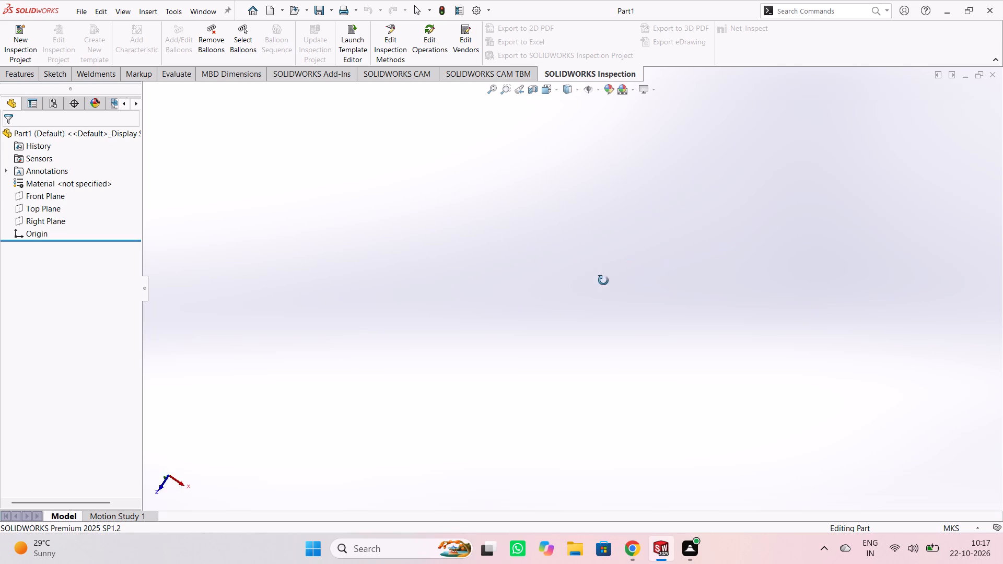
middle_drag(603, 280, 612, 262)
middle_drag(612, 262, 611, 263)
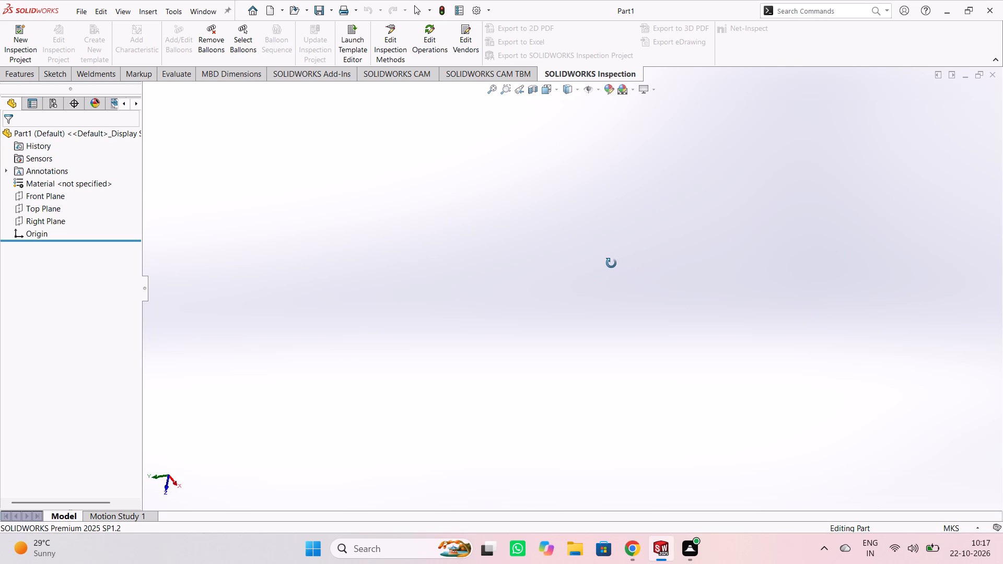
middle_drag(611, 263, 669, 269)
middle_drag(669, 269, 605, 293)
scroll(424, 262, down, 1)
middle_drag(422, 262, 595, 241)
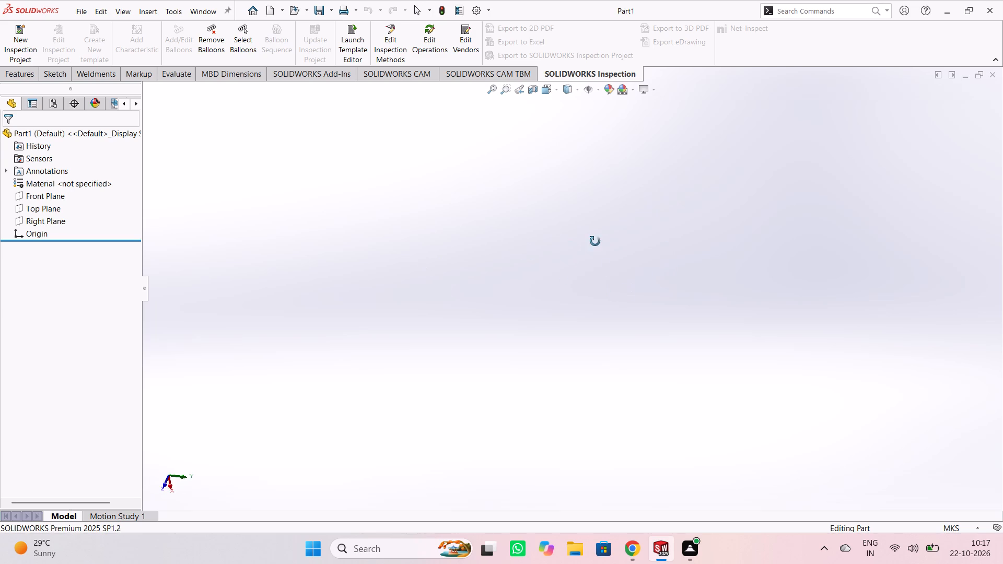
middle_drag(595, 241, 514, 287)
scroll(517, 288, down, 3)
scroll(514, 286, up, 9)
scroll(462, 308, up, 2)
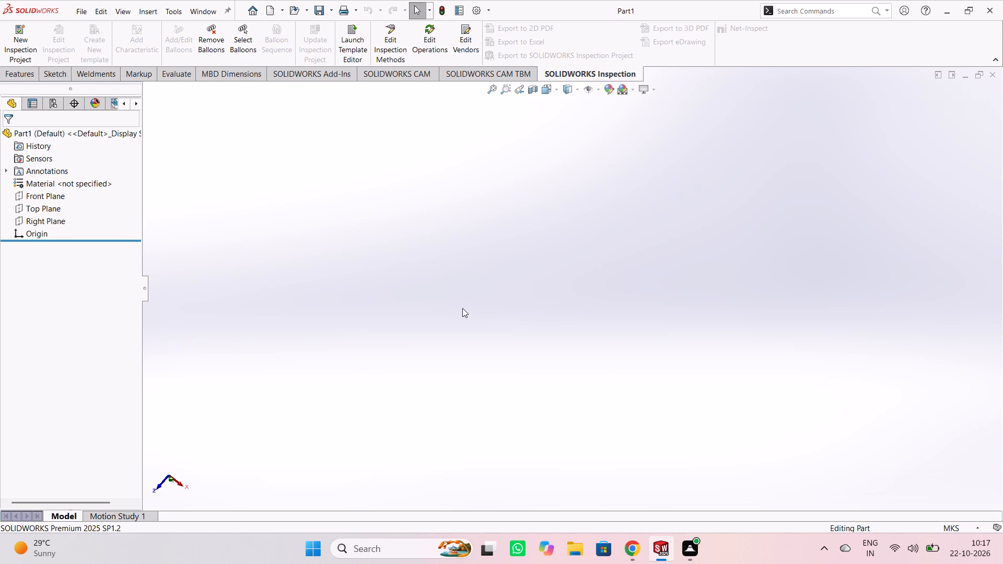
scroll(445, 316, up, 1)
Orient the empty part to the standard Front view.
key(ctrl+1)
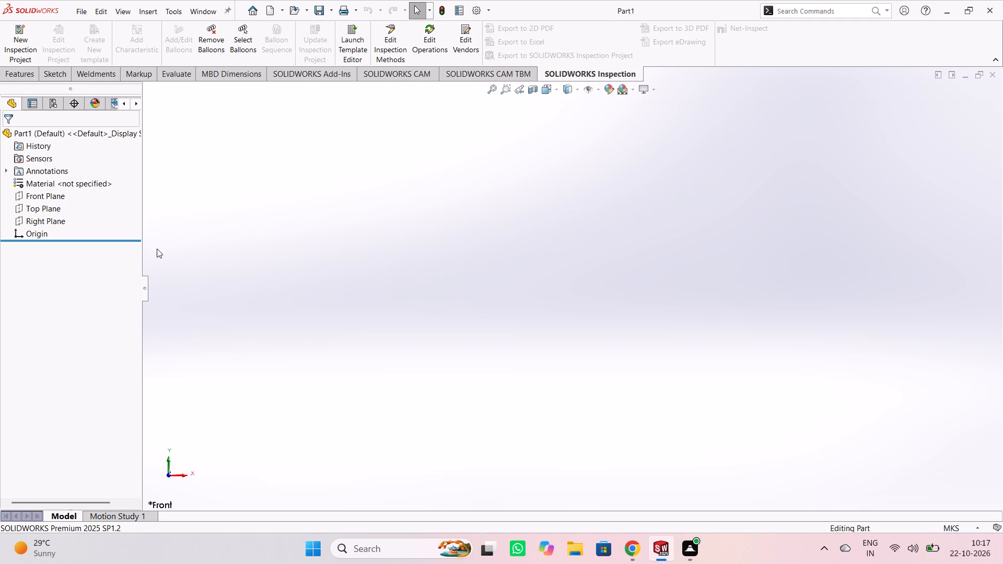
Start a new sketch on the Front Plane.
click(51, 194)
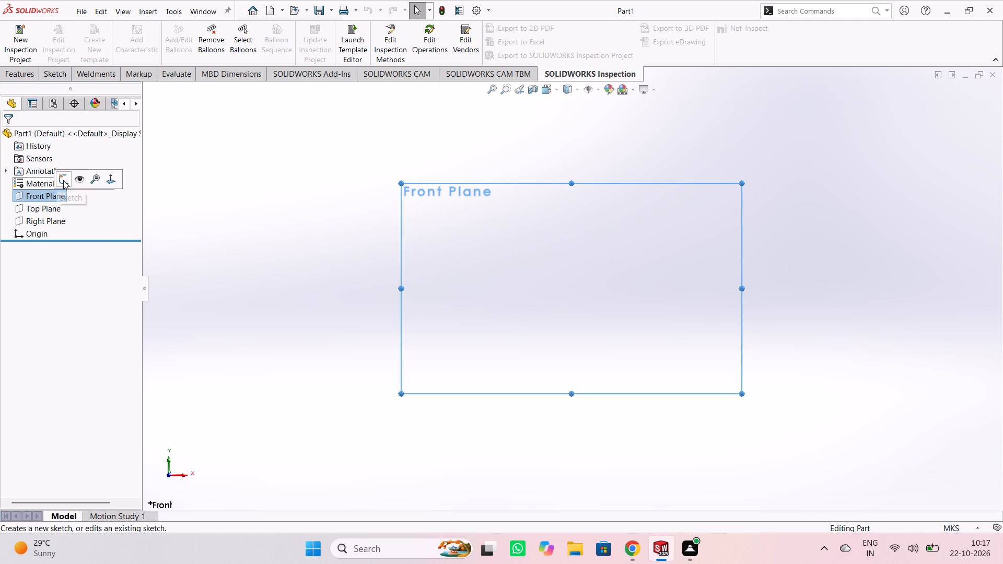
click(63, 180)
click(462, 293)
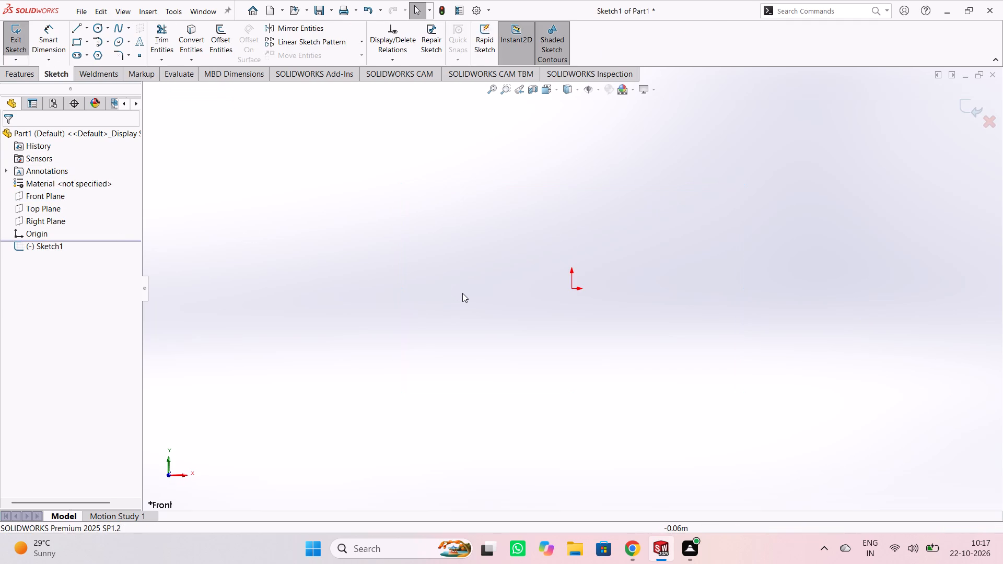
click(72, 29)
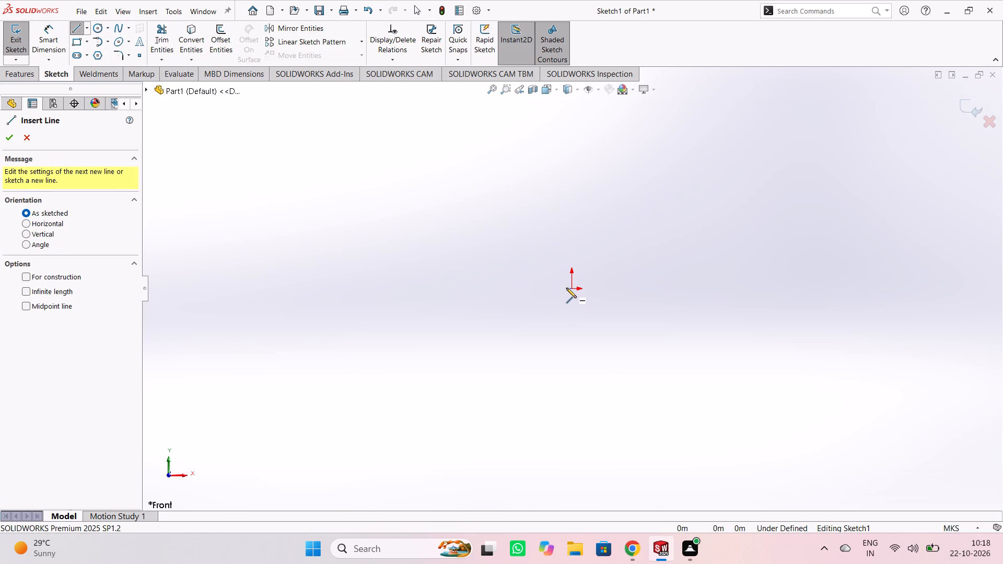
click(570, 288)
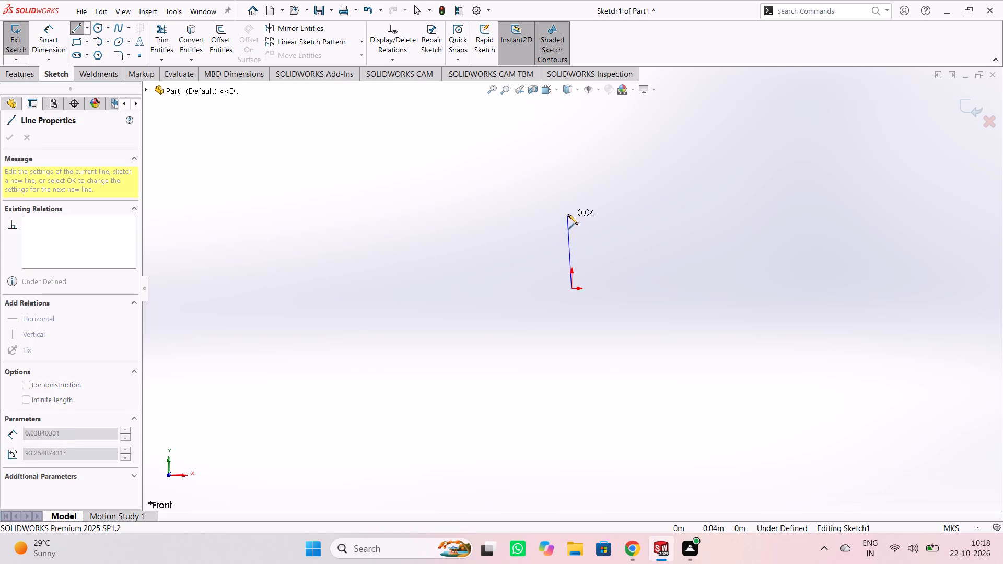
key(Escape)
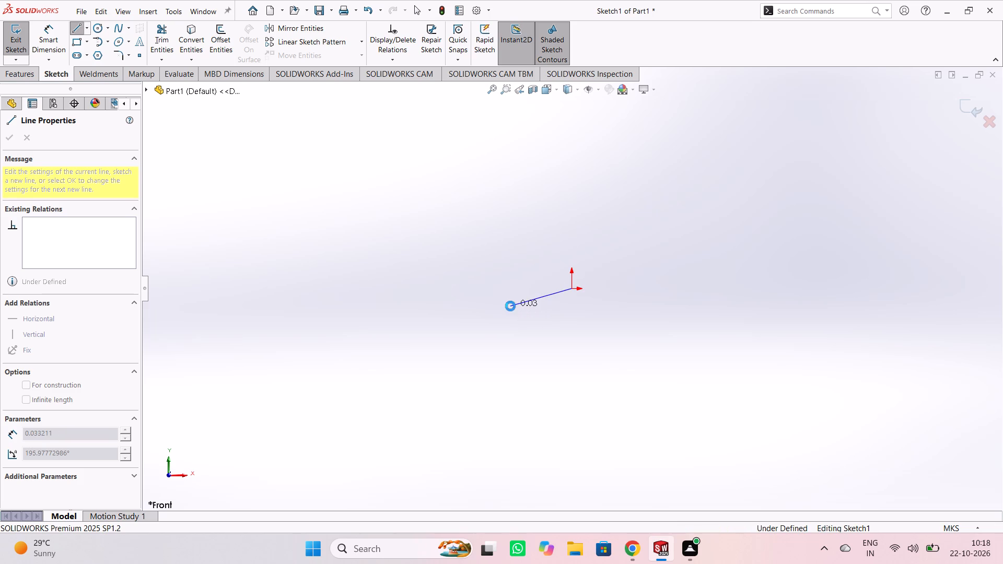
Sketch a horizontal centerline from the origin toward negative X, about 8.34 m long.
click(87, 28)
click(103, 52)
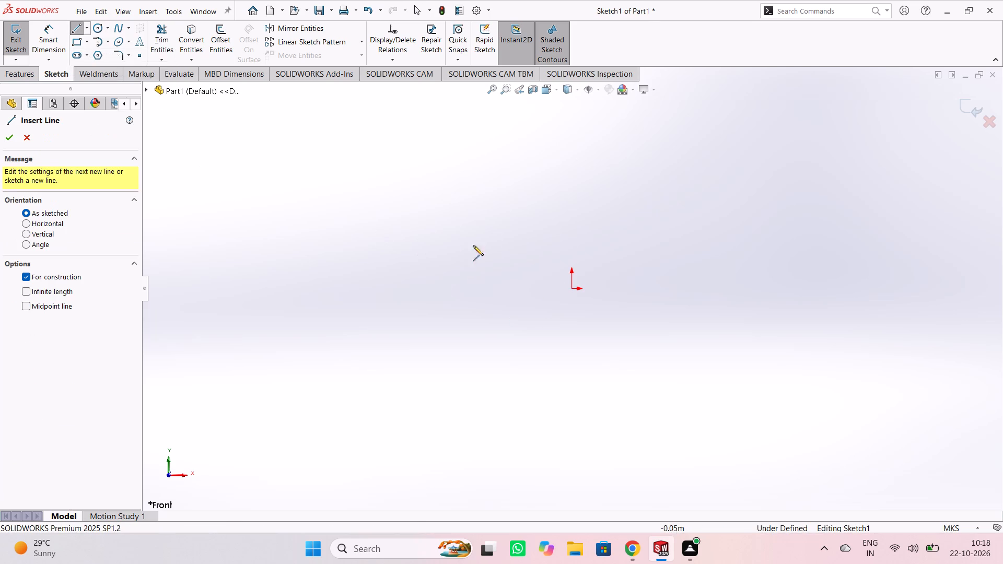
click(572, 291)
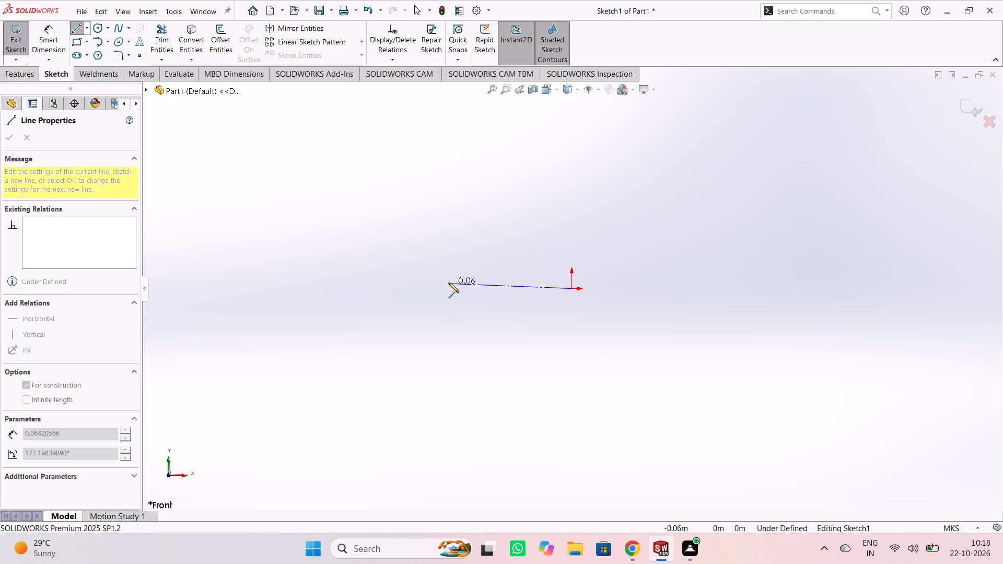
scroll(454, 280, down, 8)
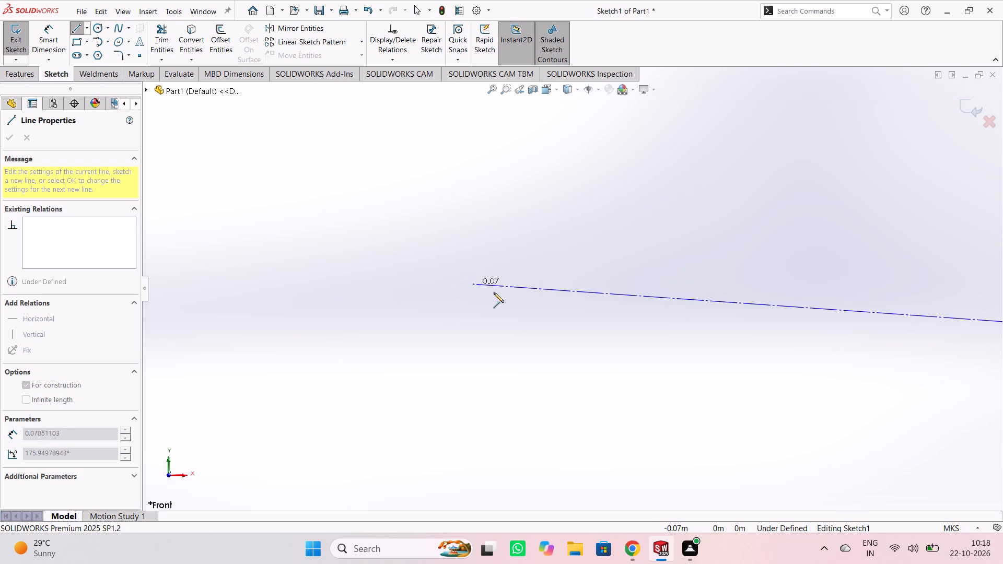
scroll(610, 330, up, 16)
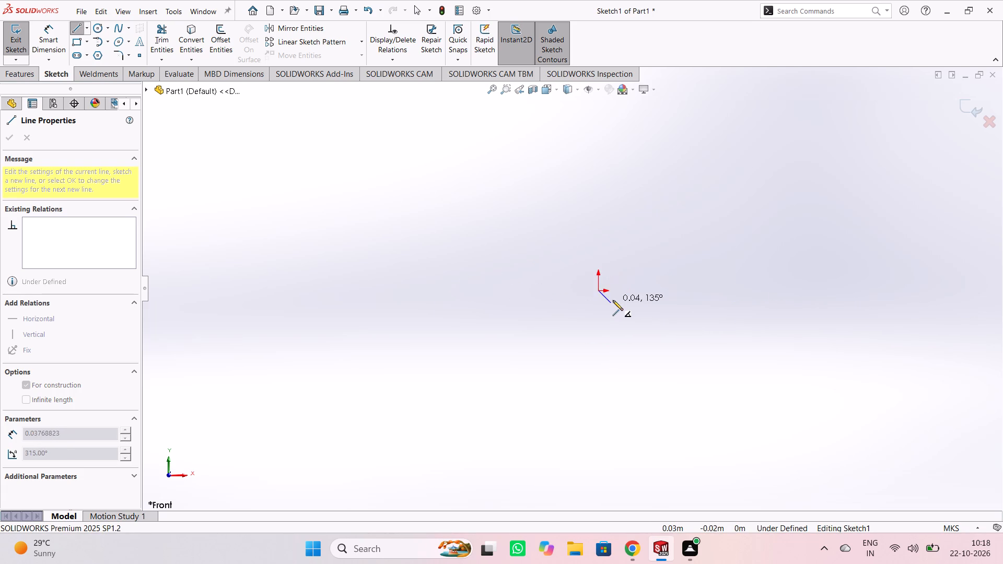
scroll(613, 300, up, 4)
scroll(660, 279, up, 10)
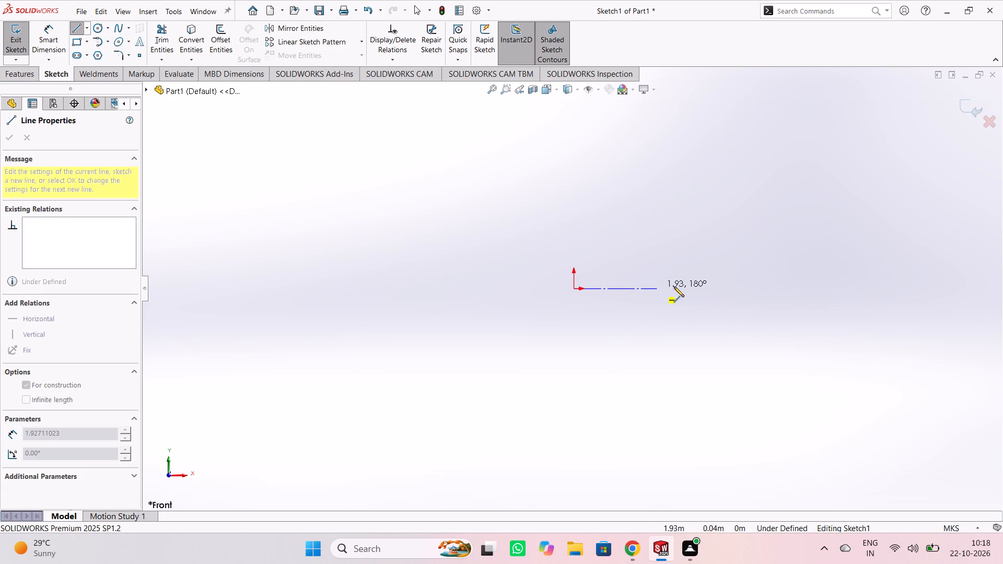
scroll(674, 287, up, 4)
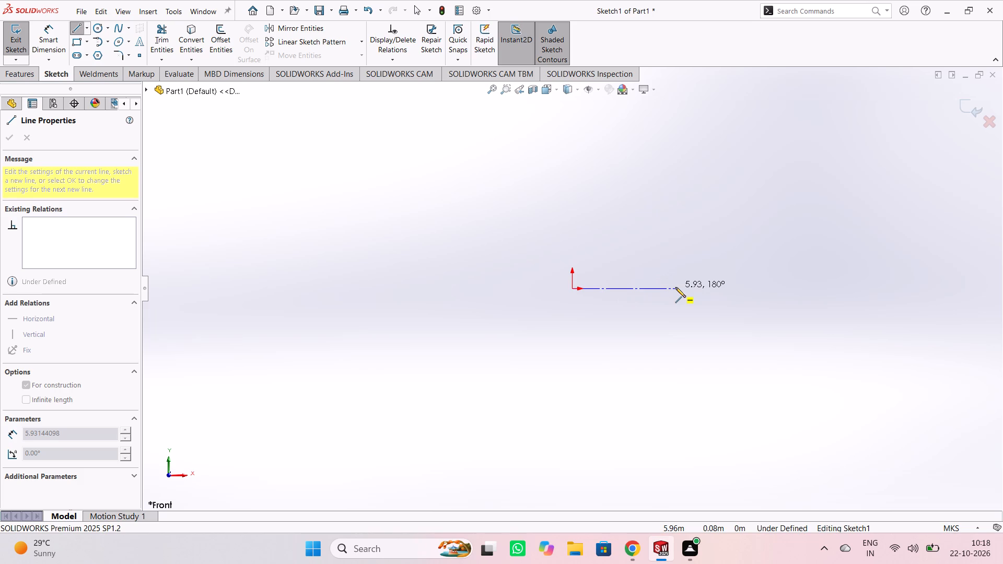
scroll(675, 288, up, 4)
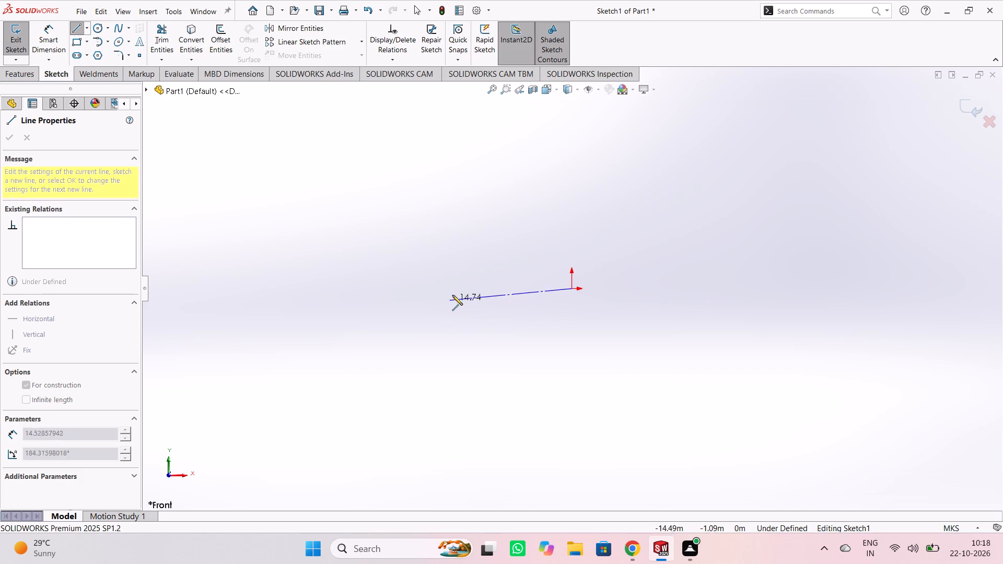
click(503, 288)
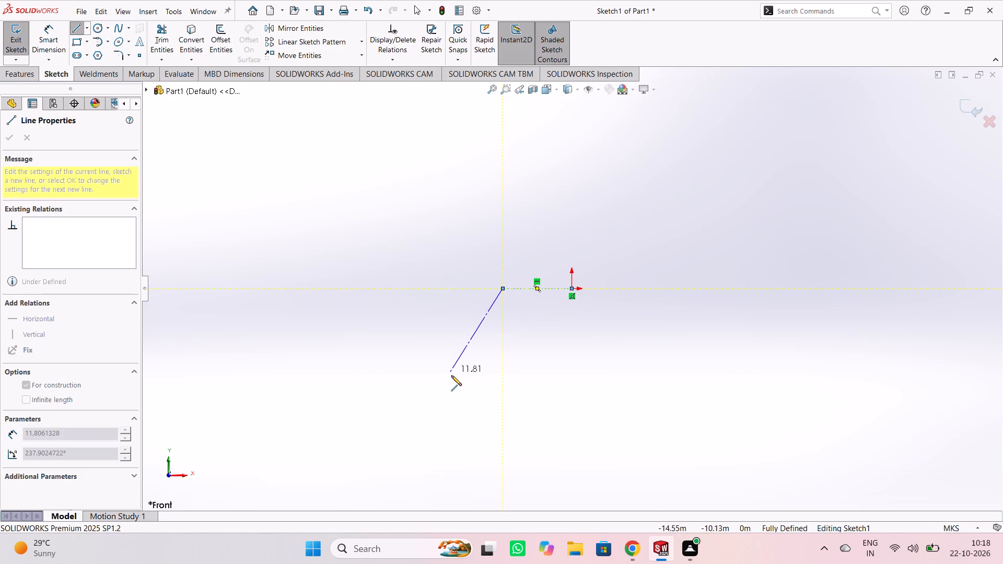
key(Escape)
right_click(431, 286)
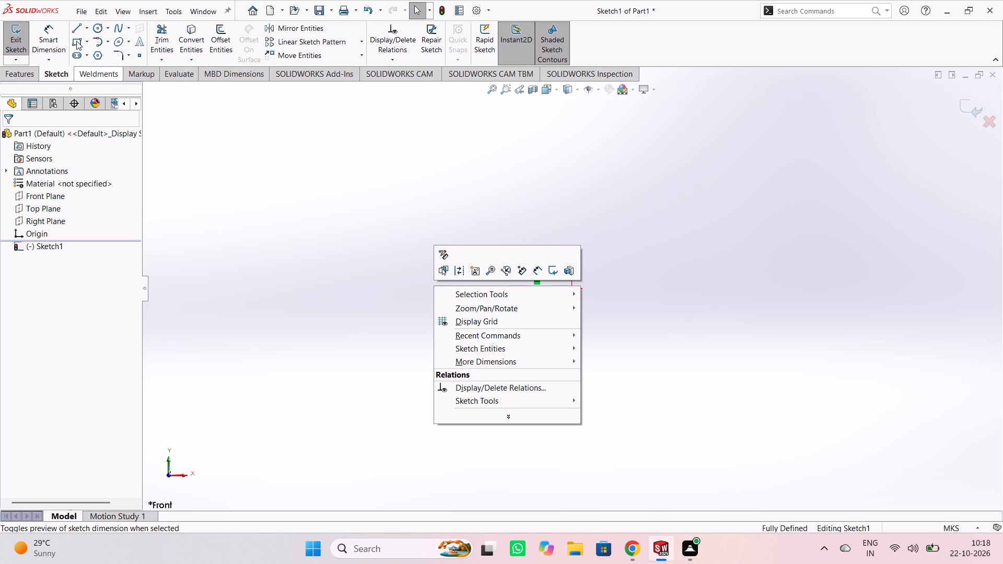
Dimension the horizontal centerline's length and set it to 20 m.
click(32, 36)
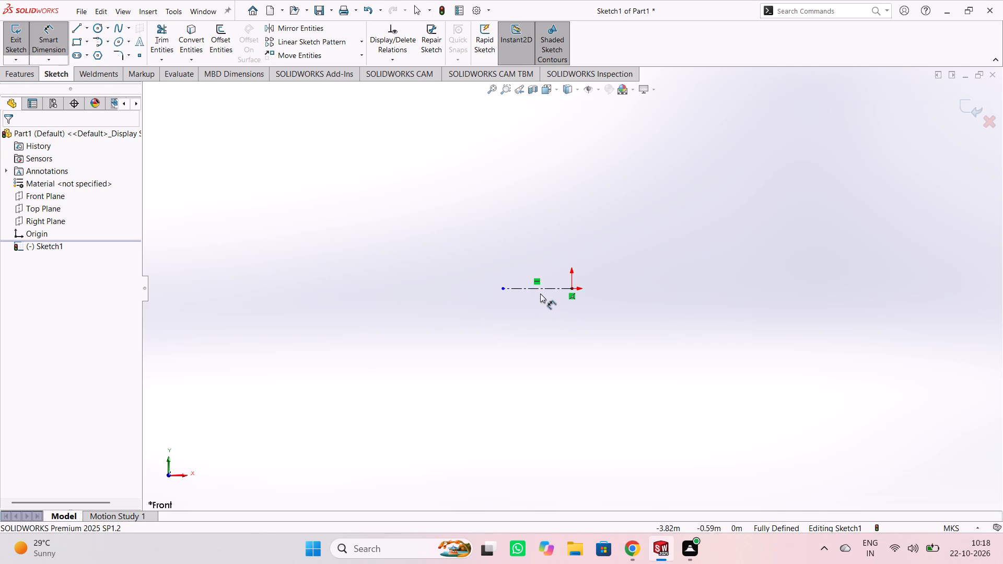
click(538, 290)
click(546, 349)
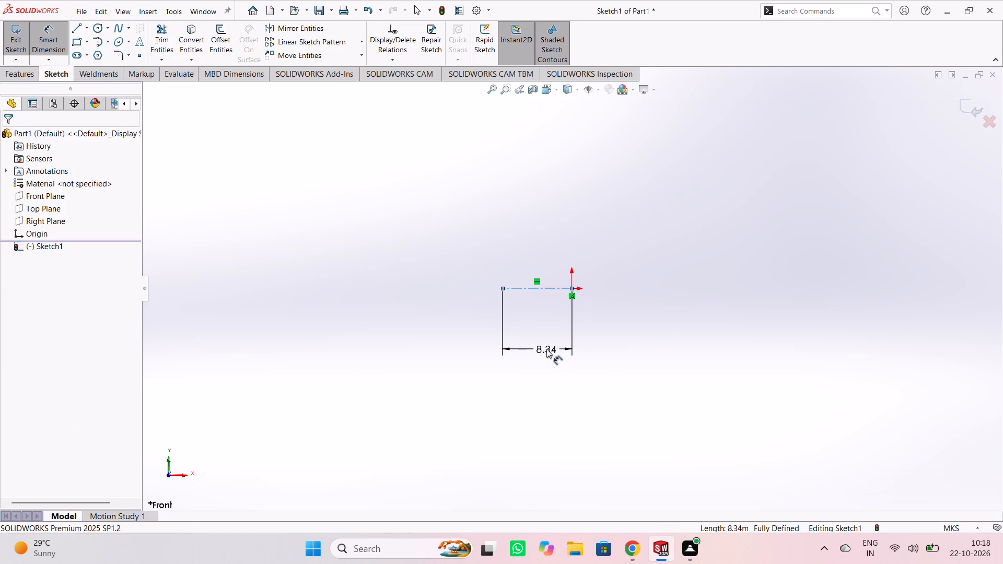
text(20)
key(Return)
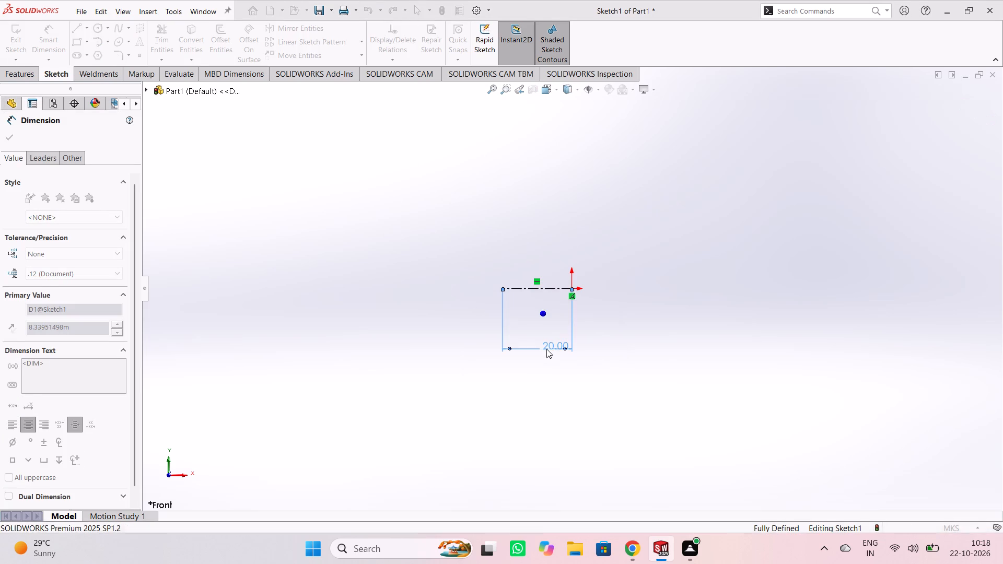
click(540, 372)
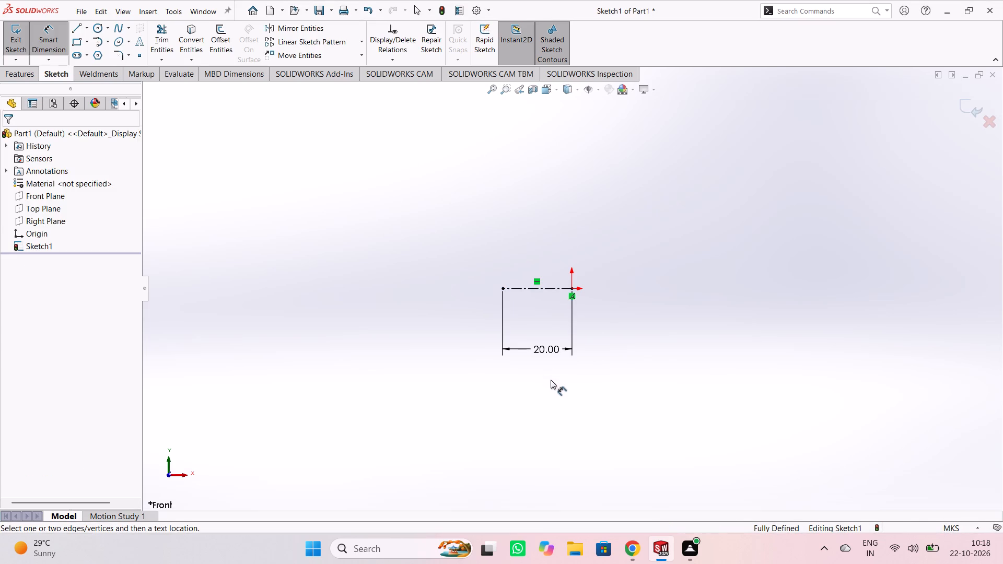
key(Escape)
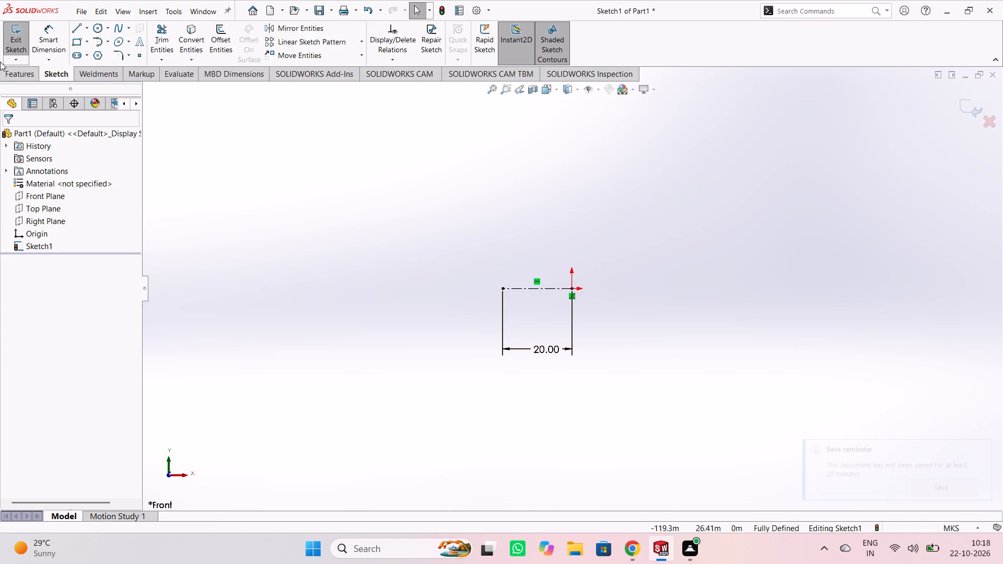
Sketch a stepped line chain from the centerline's free end: up about 44 m, left, up about 11 m, and left about 20.6 m.
click(71, 26)
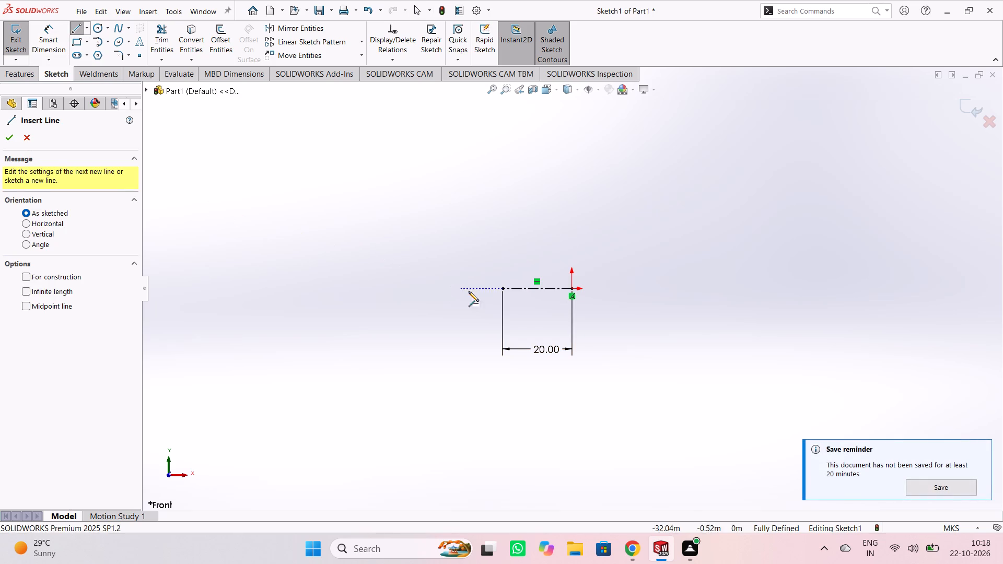
click(503, 288)
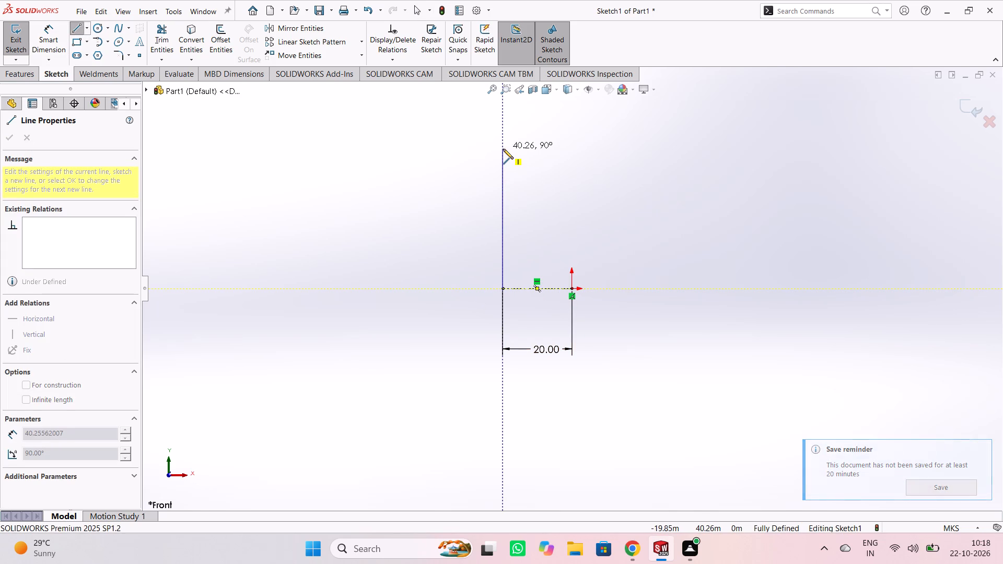
scroll(503, 148, down, 1)
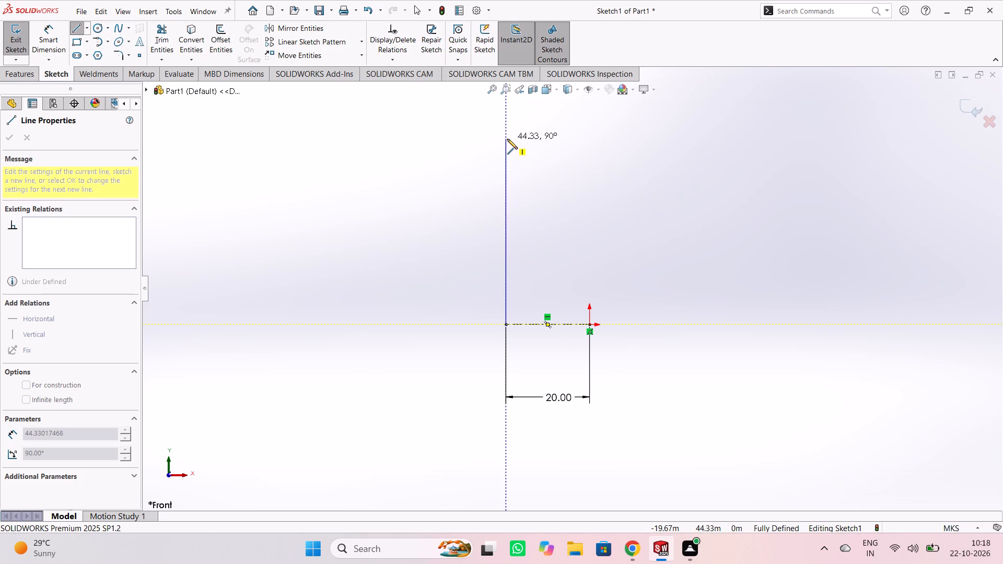
click(507, 139)
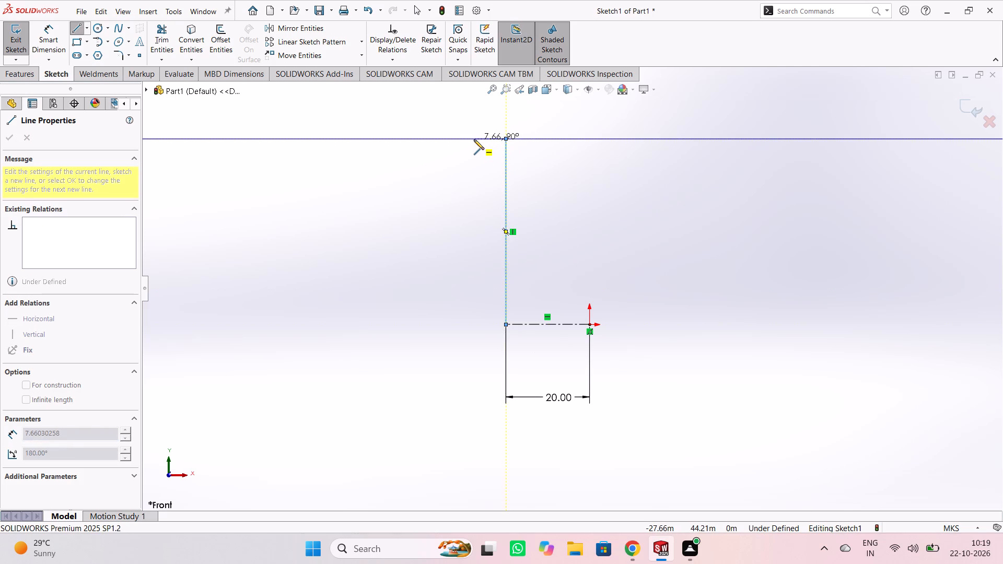
click(457, 139)
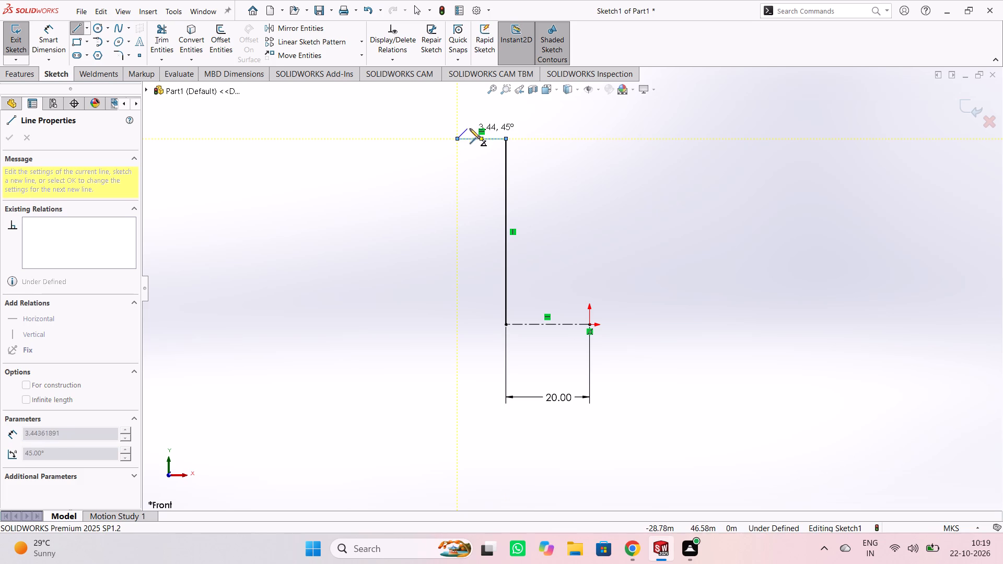
scroll(469, 122, down, 2)
scroll(469, 122, up, 1)
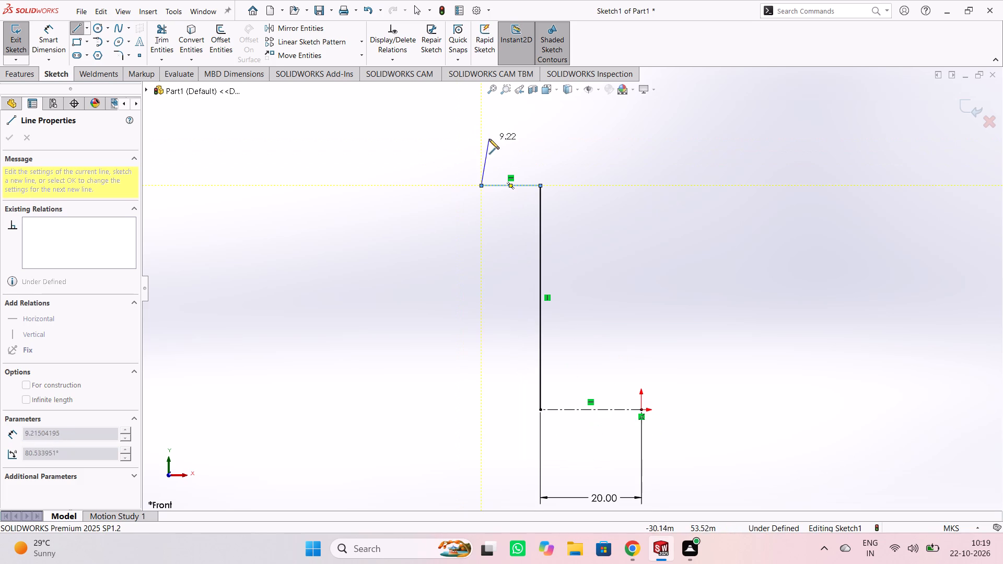
click(483, 130)
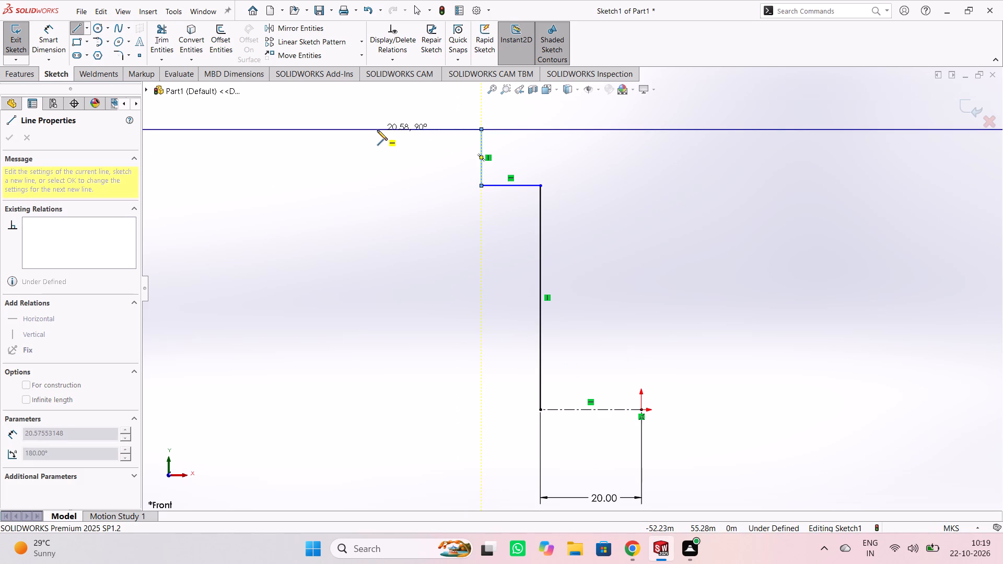
click(377, 130)
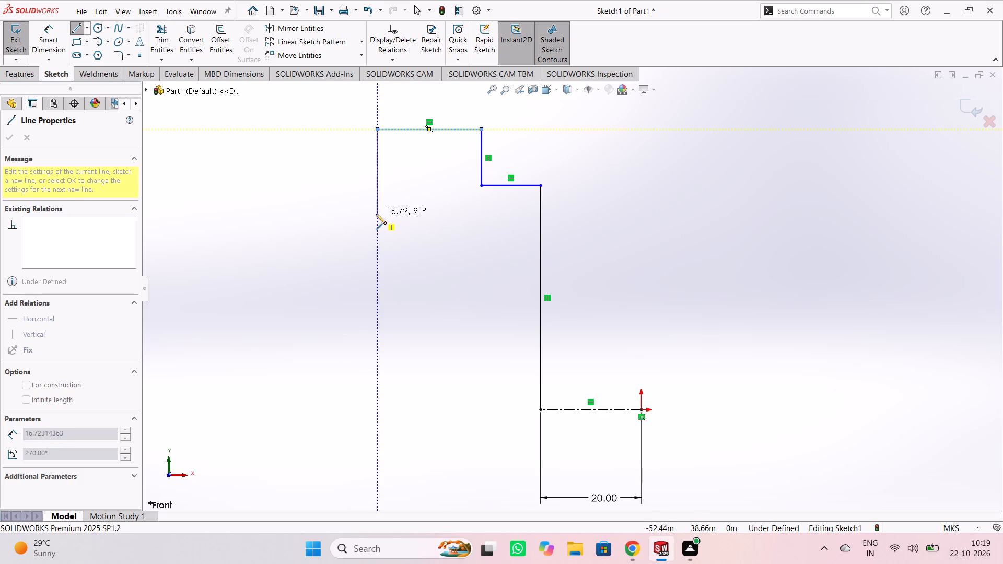
Continue the profile's line chain from the upper block's left corner: down, right about 13.6 m, and down about 25.6 m.
click(376, 222)
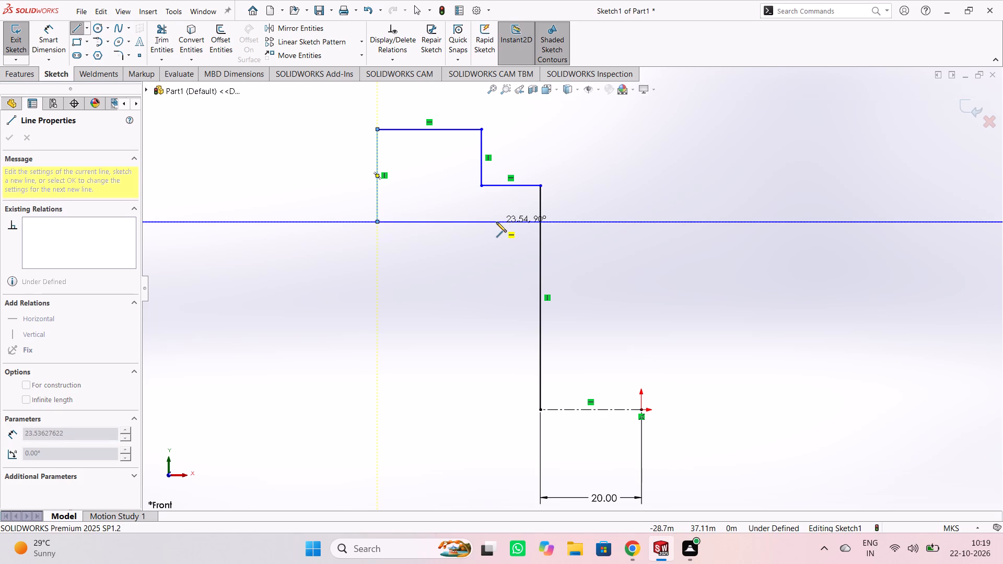
click(446, 220)
scroll(451, 220, down, 2)
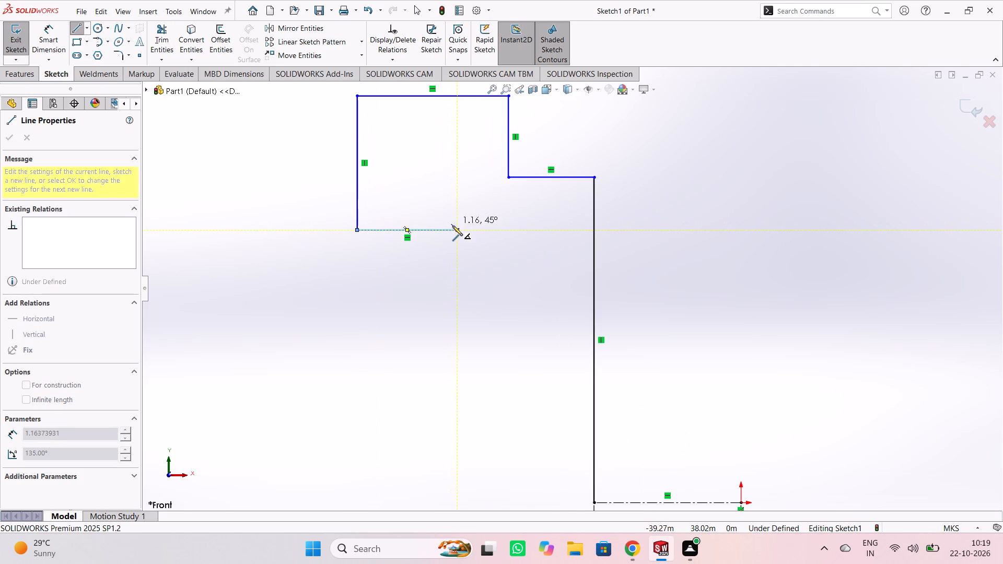
scroll(464, 267, down, 3)
scroll(464, 268, up, 3)
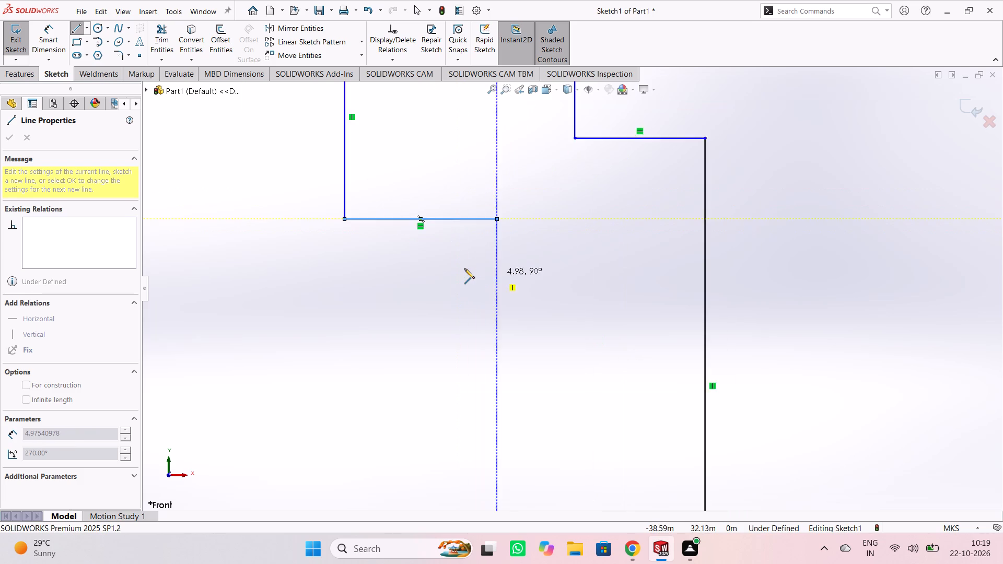
scroll(464, 269, up, 3)
scroll(544, 351, up, 5)
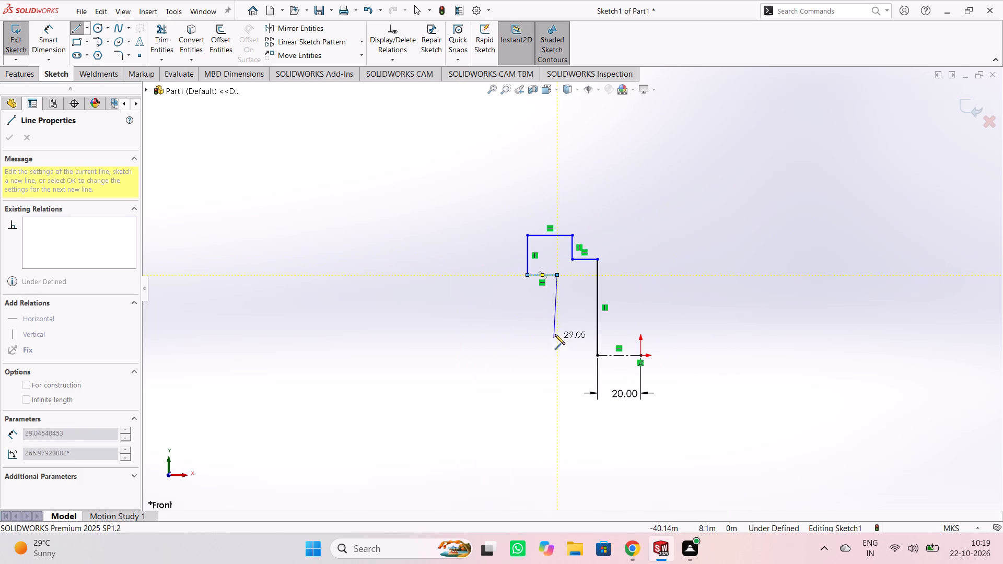
scroll(555, 325, up, 1)
scroll(555, 319, down, 2)
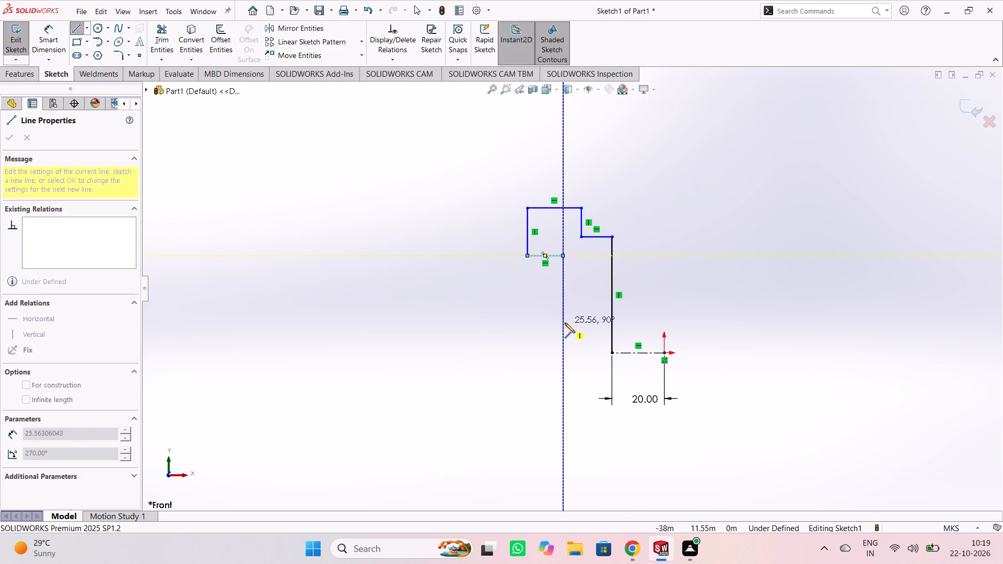
click(565, 323)
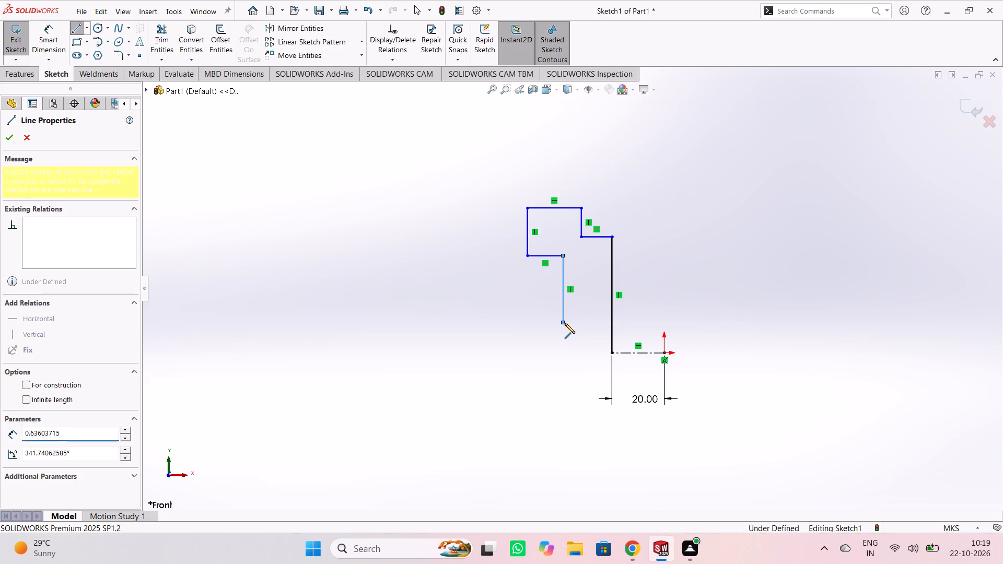
Sketch a notch about 7 m deep and 5.8 m high, and close the profile at the centerline's free end.
click(579, 324)
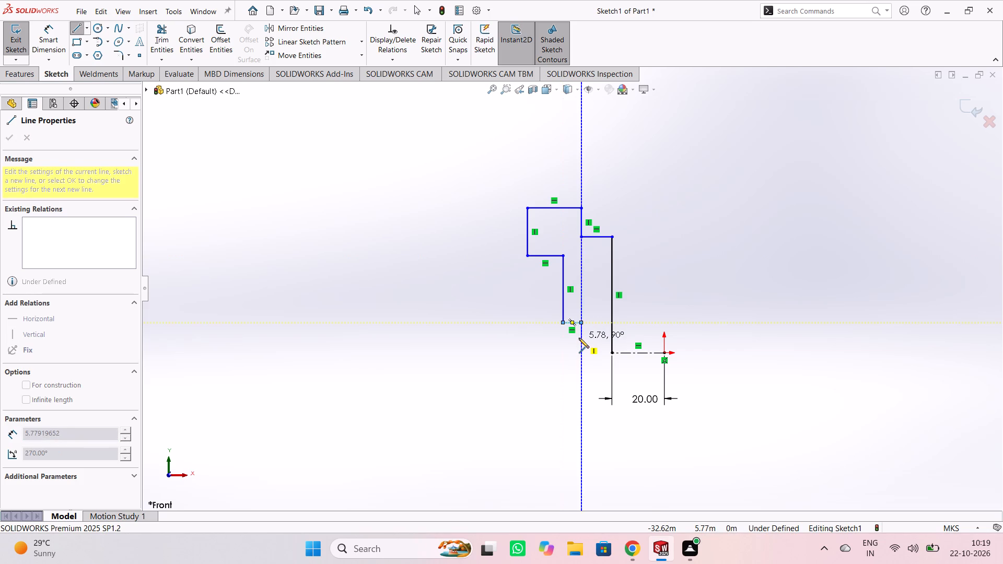
click(579, 338)
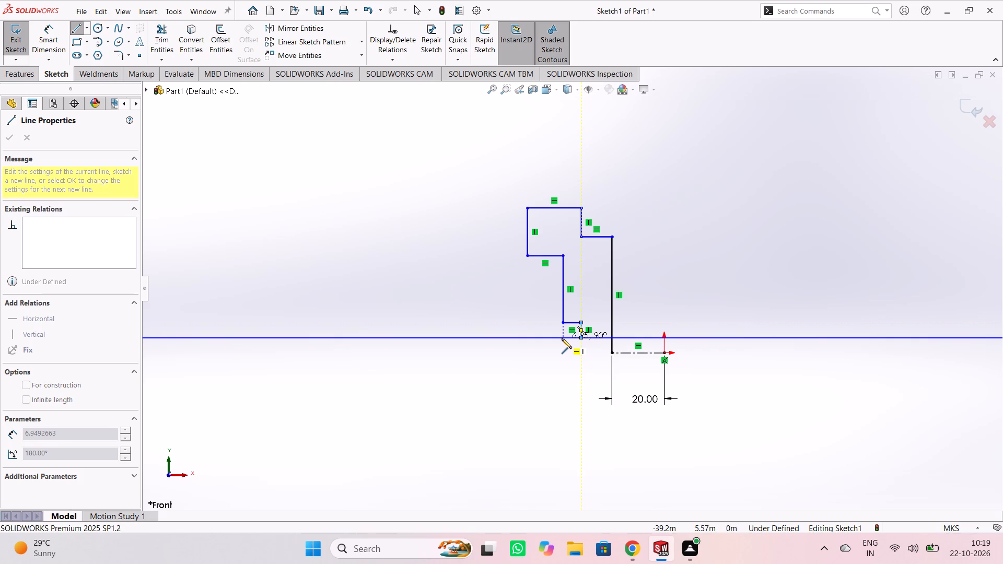
click(562, 338)
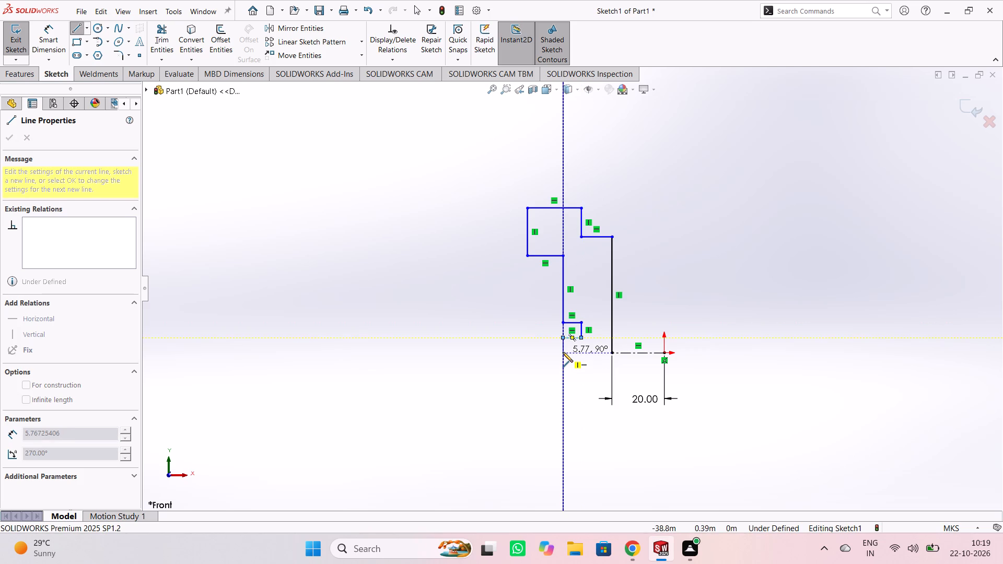
click(563, 352)
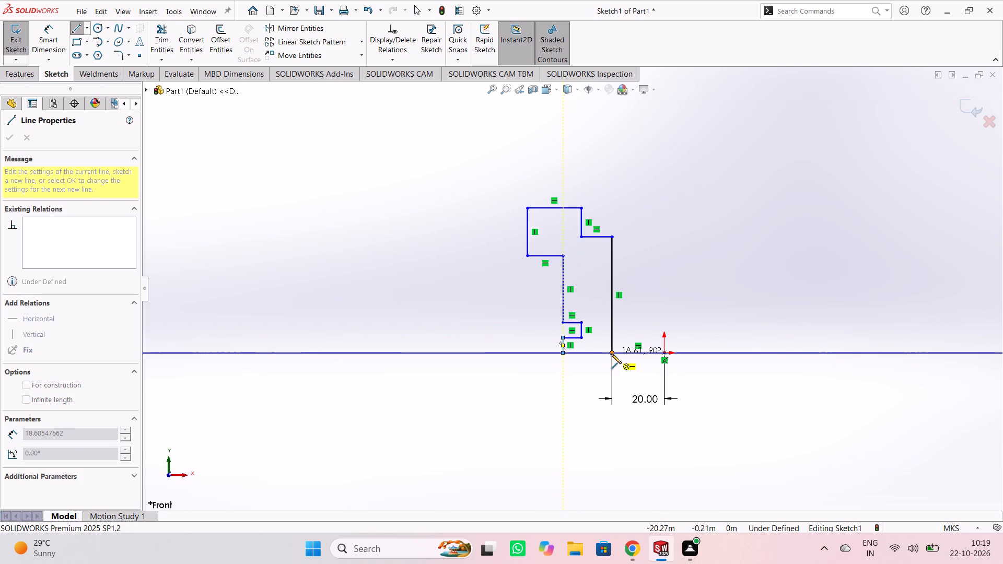
click(611, 354)
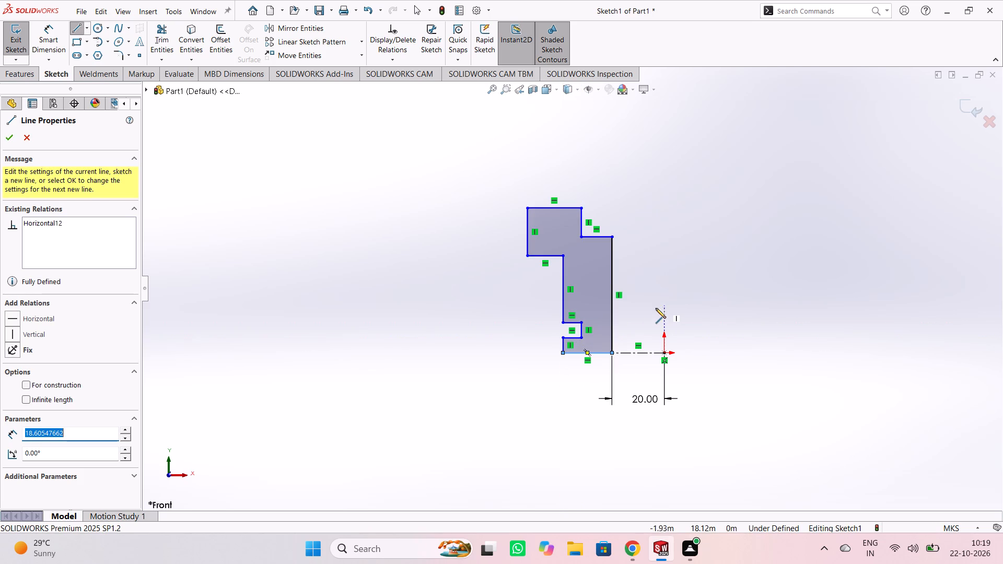
scroll(629, 326, down, 2)
scroll(619, 325, up, 2)
scroll(622, 268, down, 1)
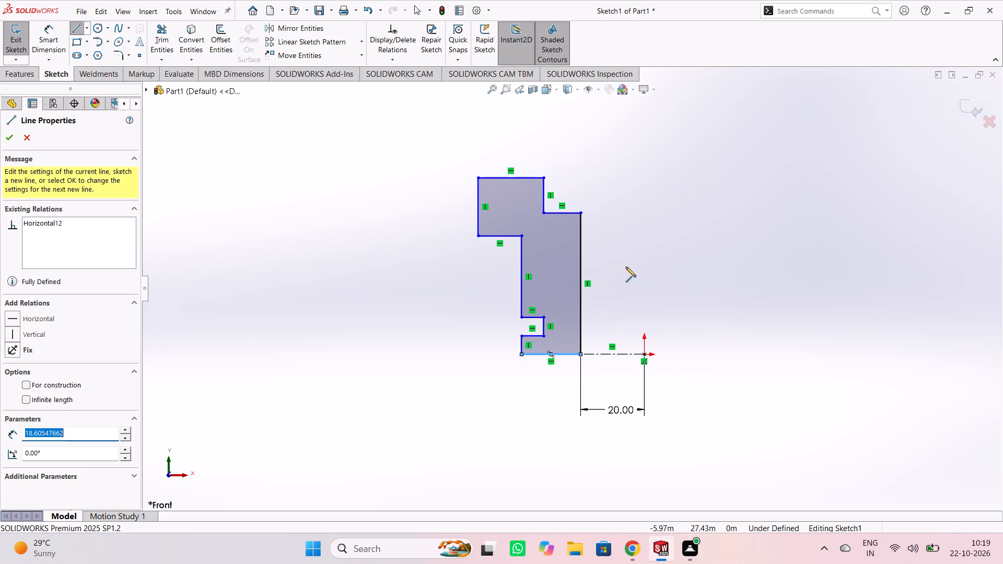
key(Escape)
Dimension the vertical distance from the profile's bottom line to the underside of the upper block and set it to 121 m.
scroll(563, 265, down, 2)
scroll(563, 264, up, 2)
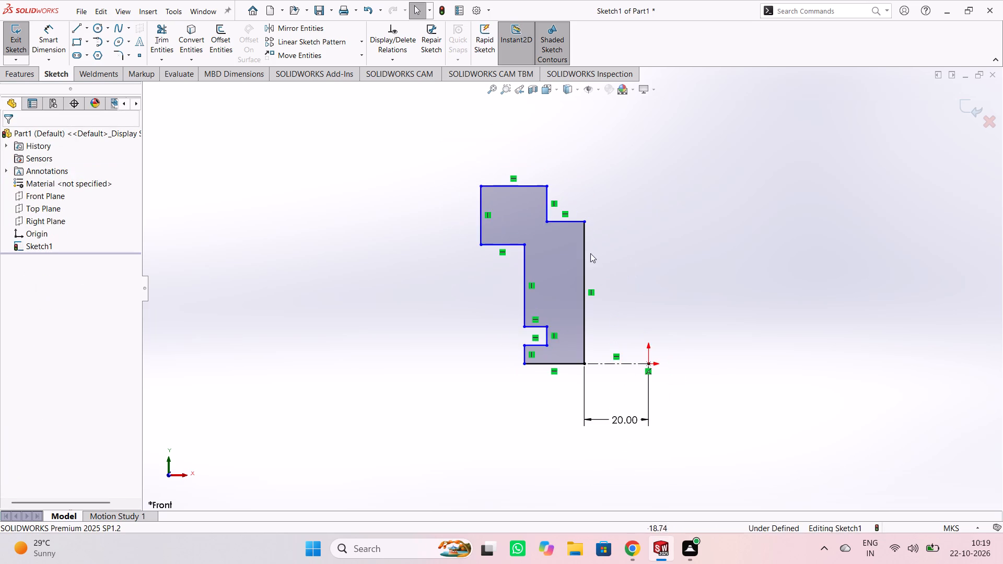
scroll(590, 253, down, 2)
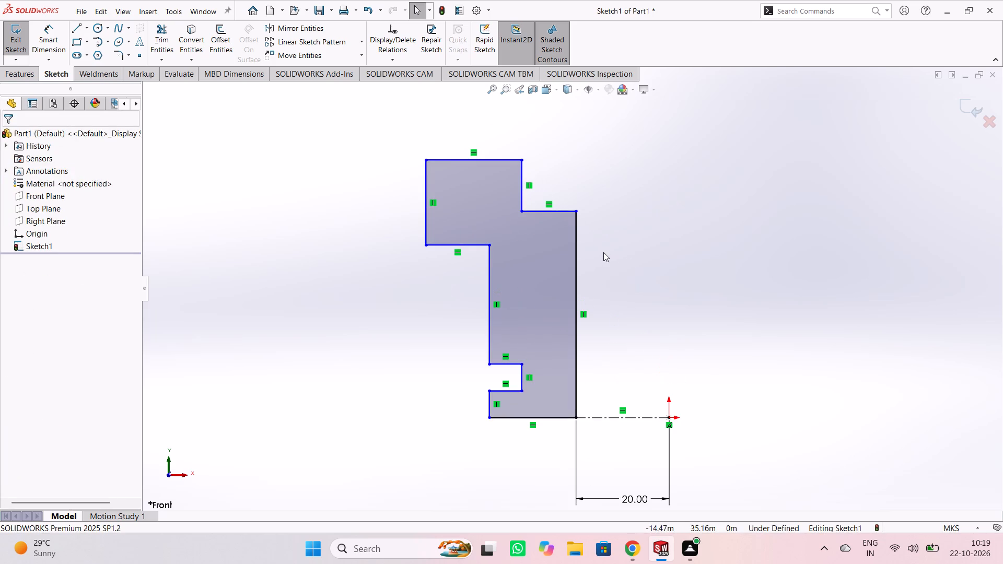
scroll(603, 252, down, 1)
scroll(604, 252, up, 1)
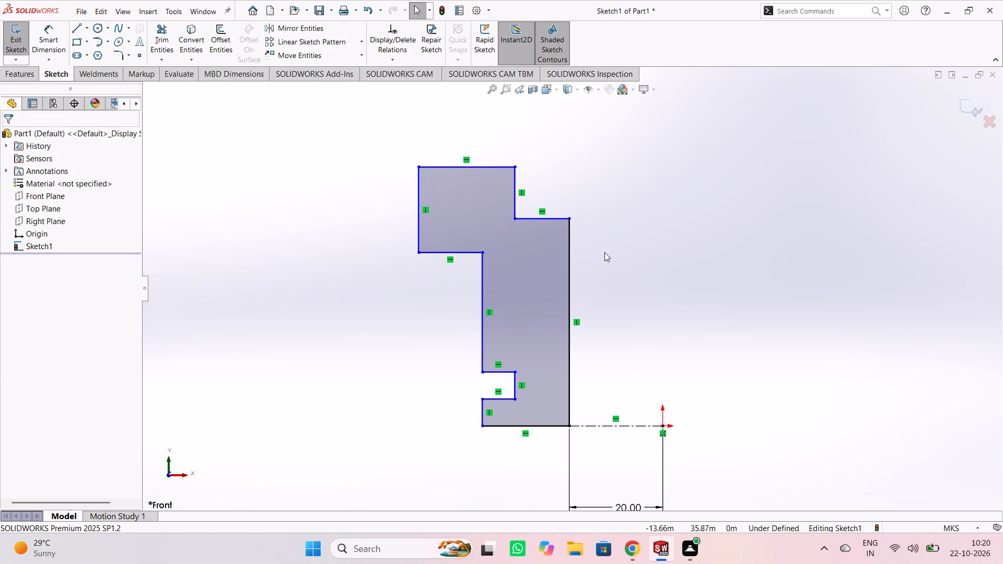
click(52, 28)
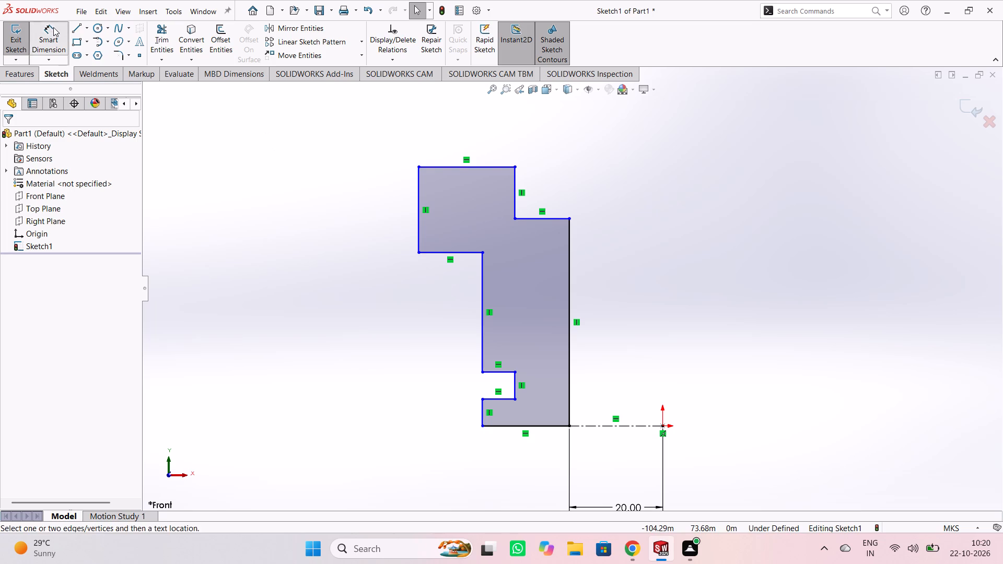
click(462, 254)
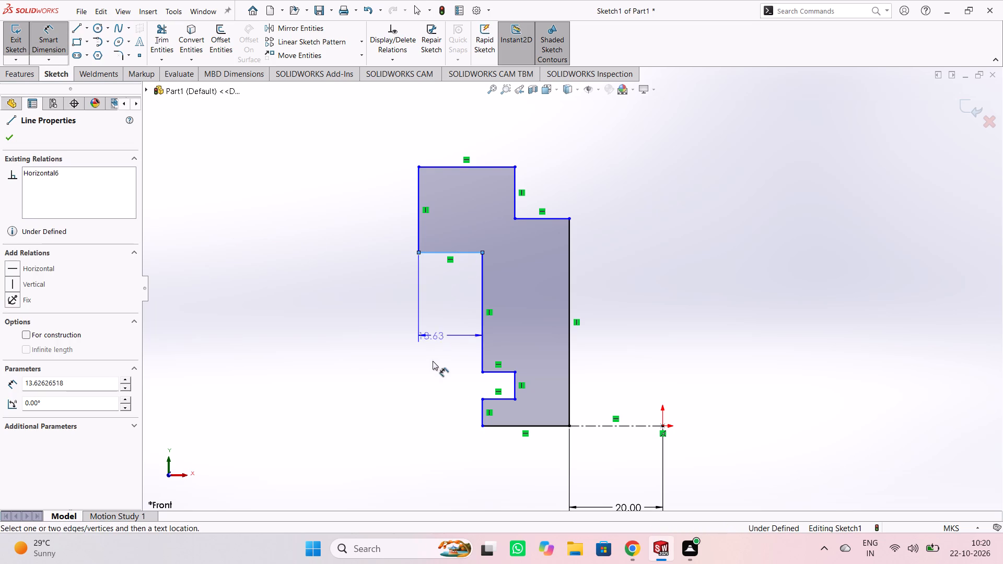
click(500, 425)
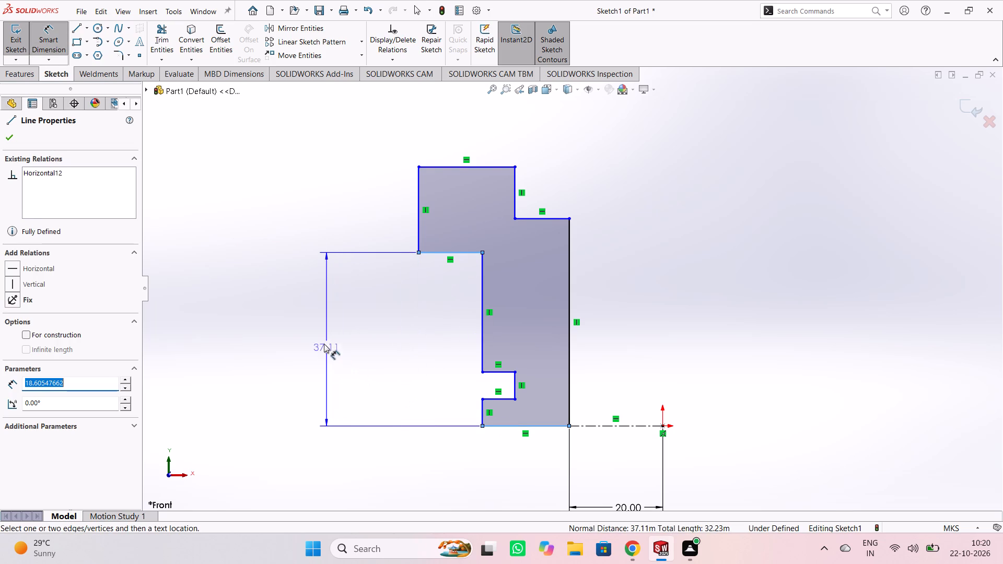
click(313, 351)
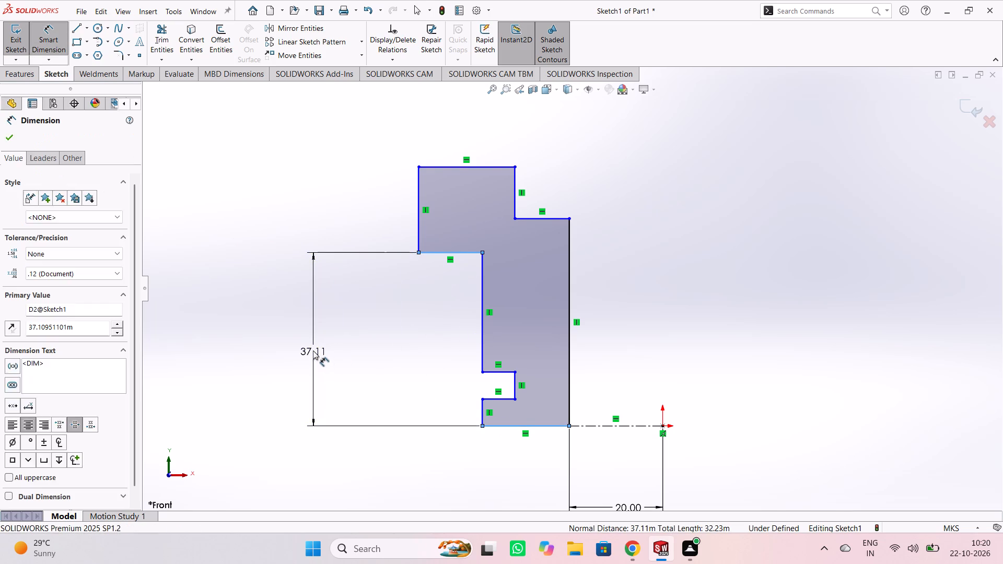
text(121)
key(Return)
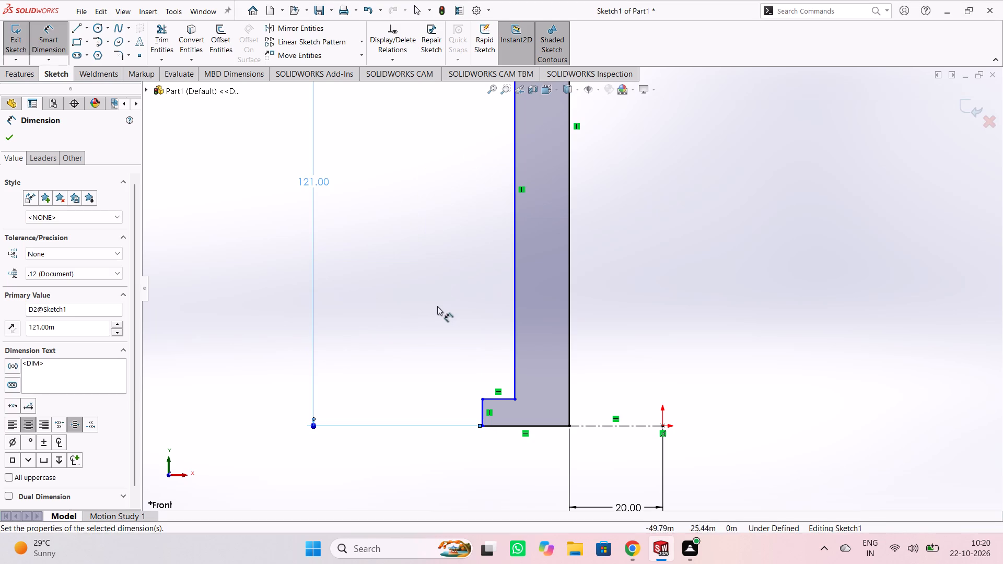
Dimension the short vertical line below the notch and set its length to 25 m.
scroll(442, 300, up, 4)
scroll(441, 296, down, 3)
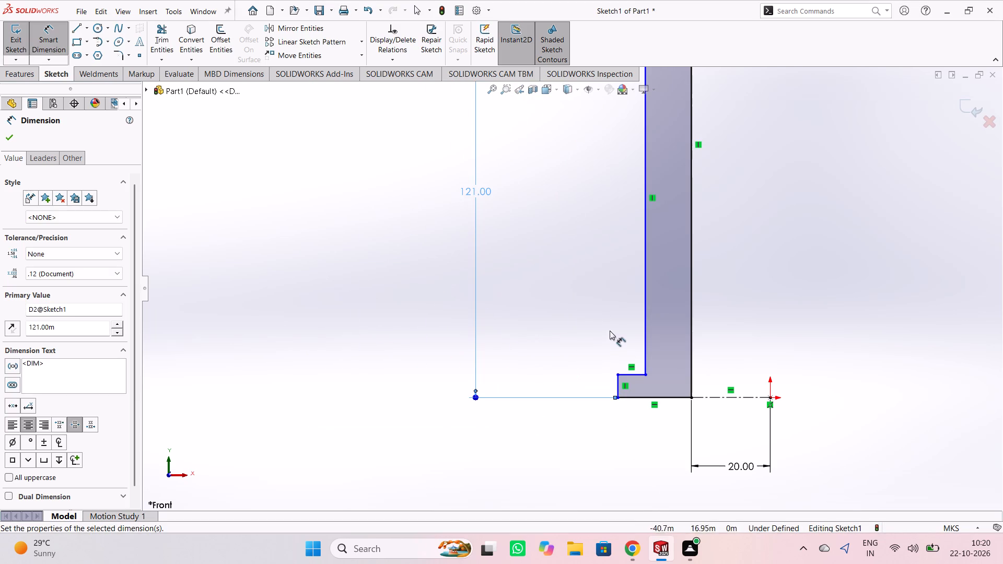
scroll(618, 321, down, 1)
scroll(619, 320, up, 7)
scroll(606, 297, down, 3)
scroll(532, 255, down, 1)
scroll(542, 312, down, 2)
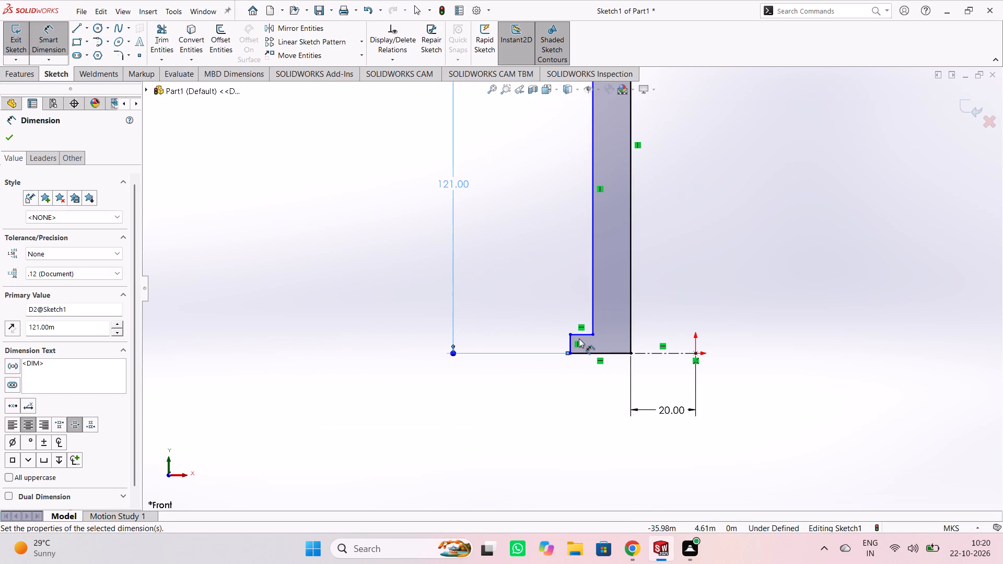
scroll(579, 338, down, 2)
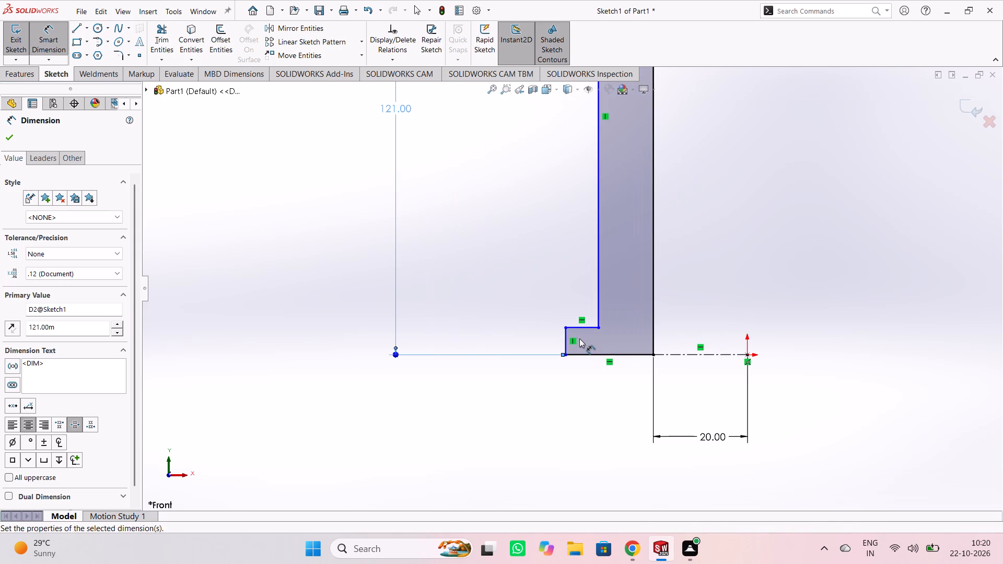
scroll(579, 338, up, 2)
scroll(579, 338, down, 1)
scroll(579, 338, up, 1)
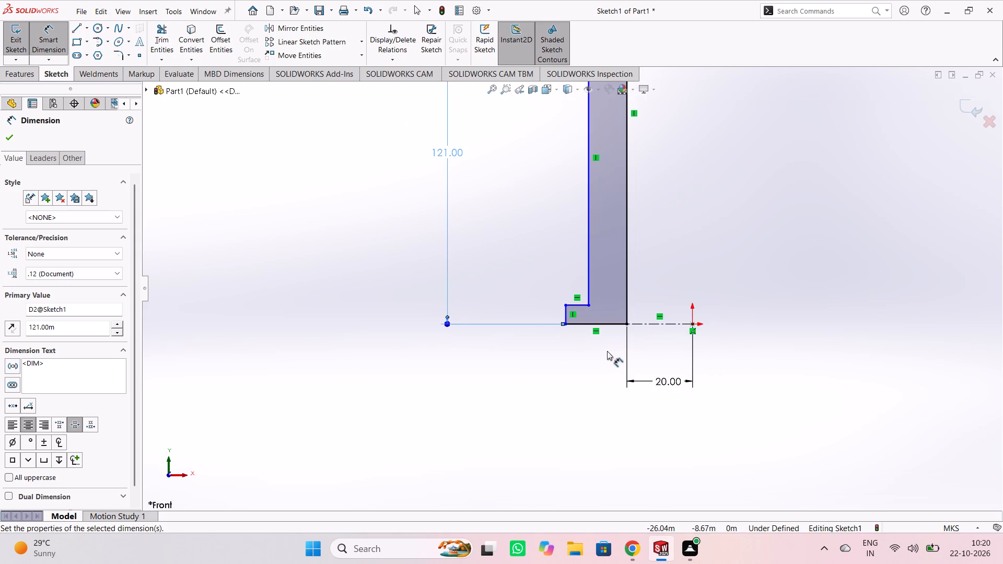
click(565, 311)
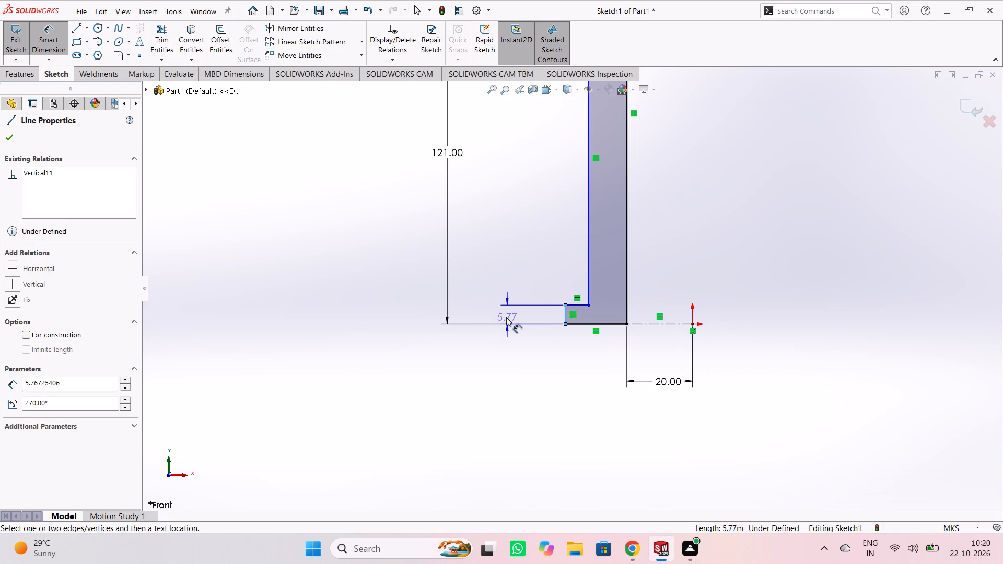
click(506, 316)
text(25)
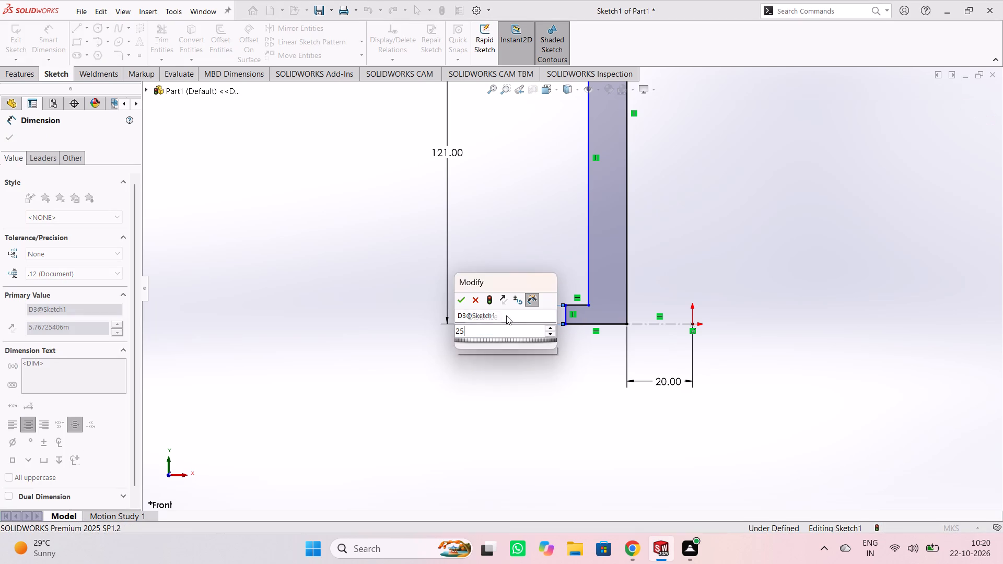
key(Return)
click(530, 288)
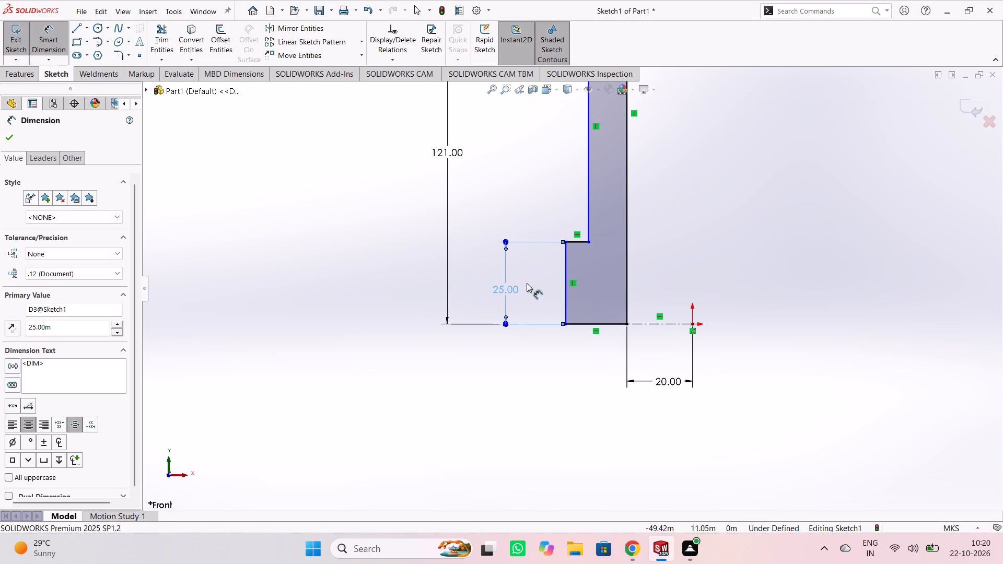
Dimension the notch's inner vertical line and set its length to 10 m.
scroll(555, 190, down, 4)
scroll(554, 206, up, 7)
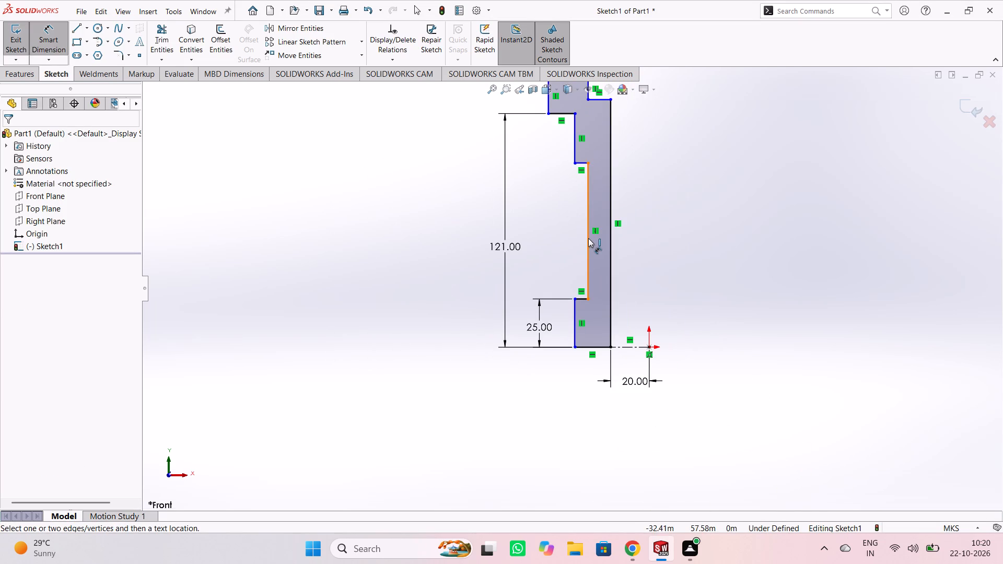
click(588, 238)
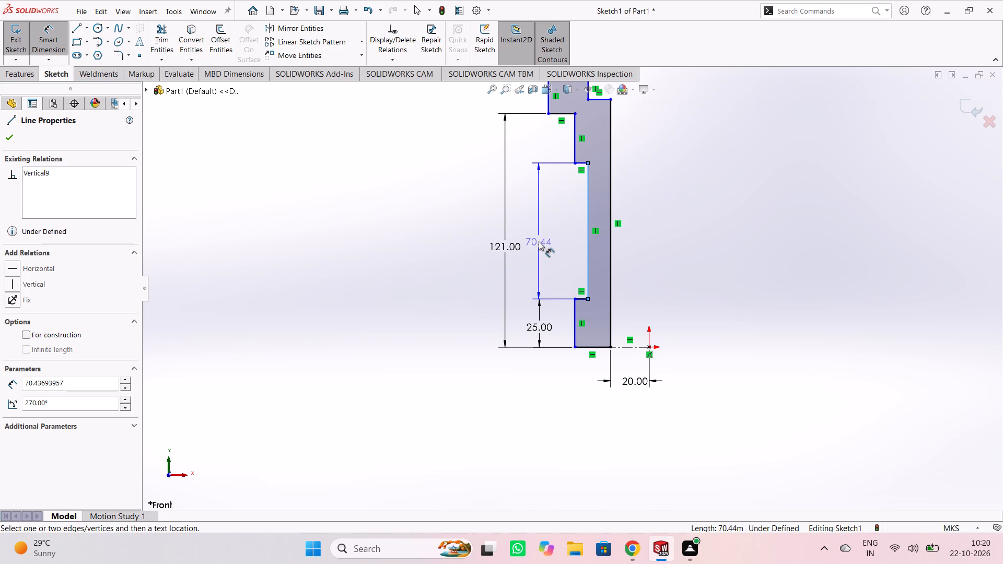
click(539, 241)
text(10)
key(Return)
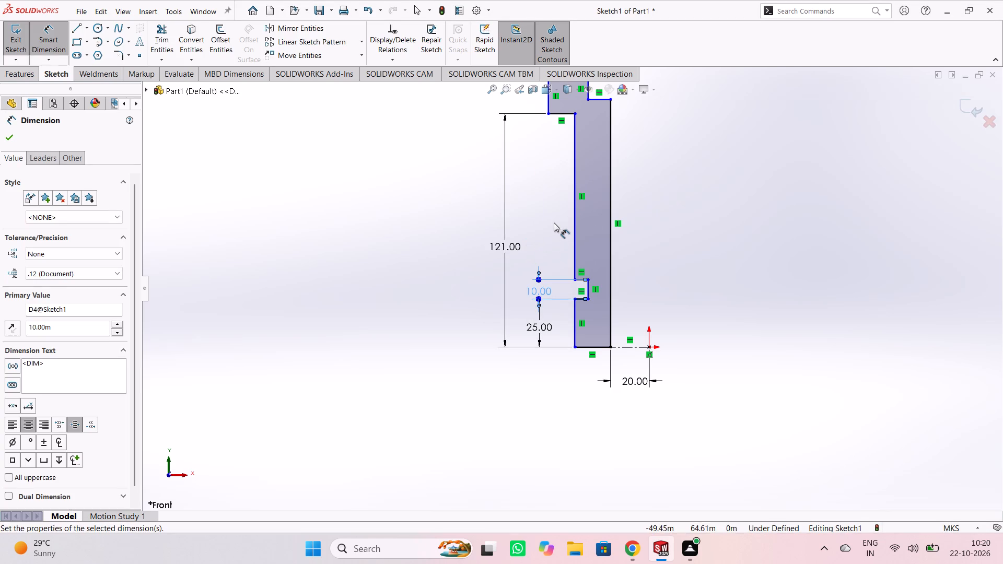
click(554, 222)
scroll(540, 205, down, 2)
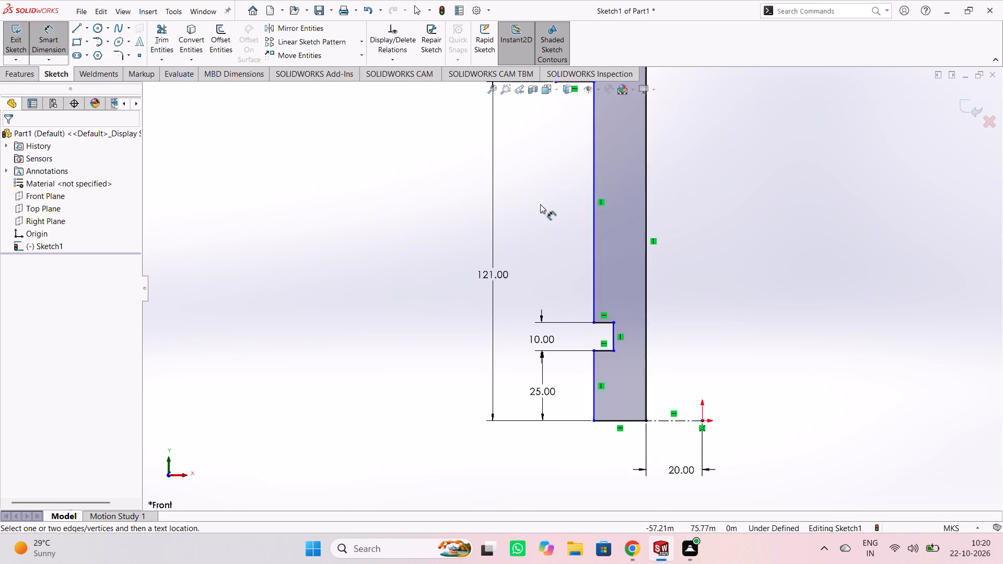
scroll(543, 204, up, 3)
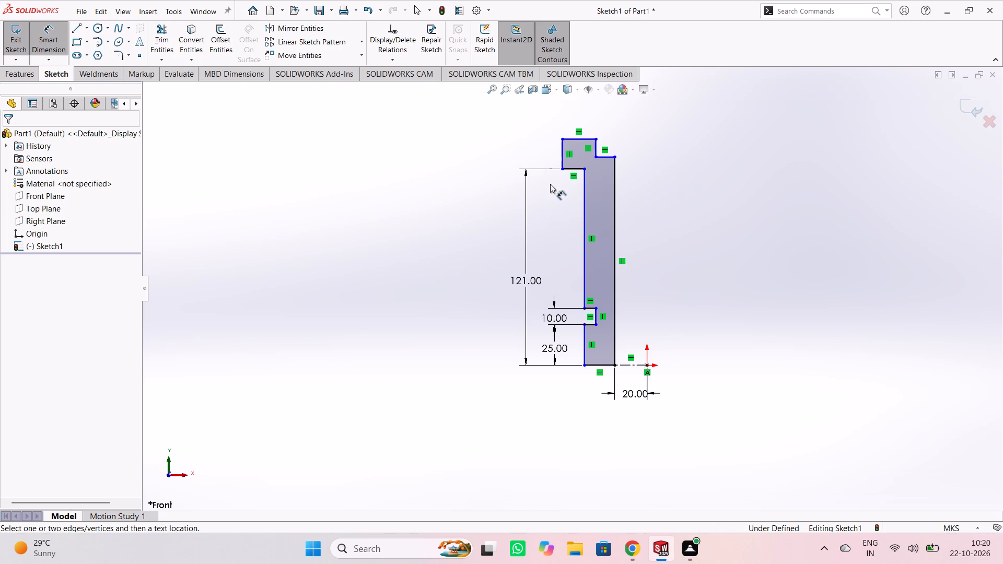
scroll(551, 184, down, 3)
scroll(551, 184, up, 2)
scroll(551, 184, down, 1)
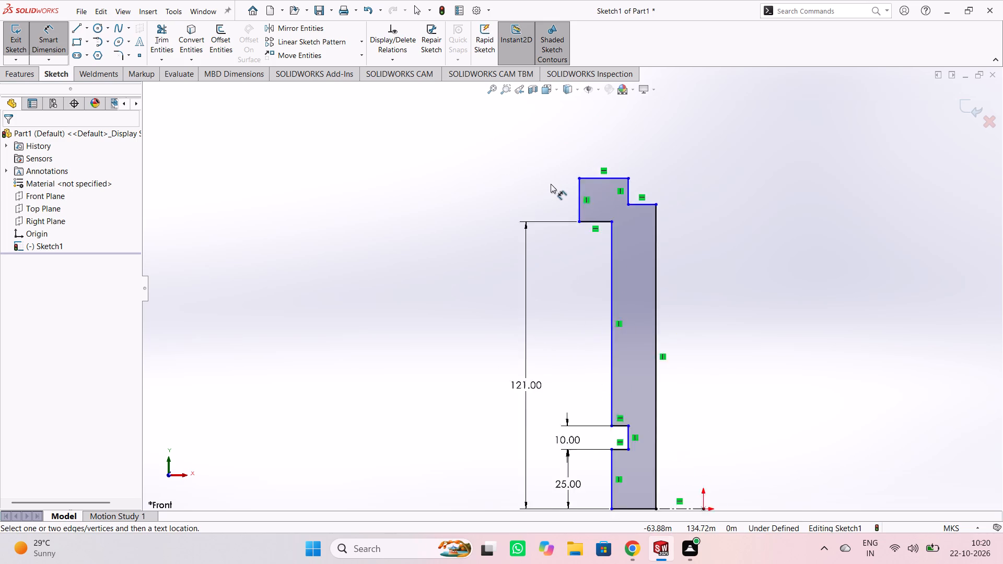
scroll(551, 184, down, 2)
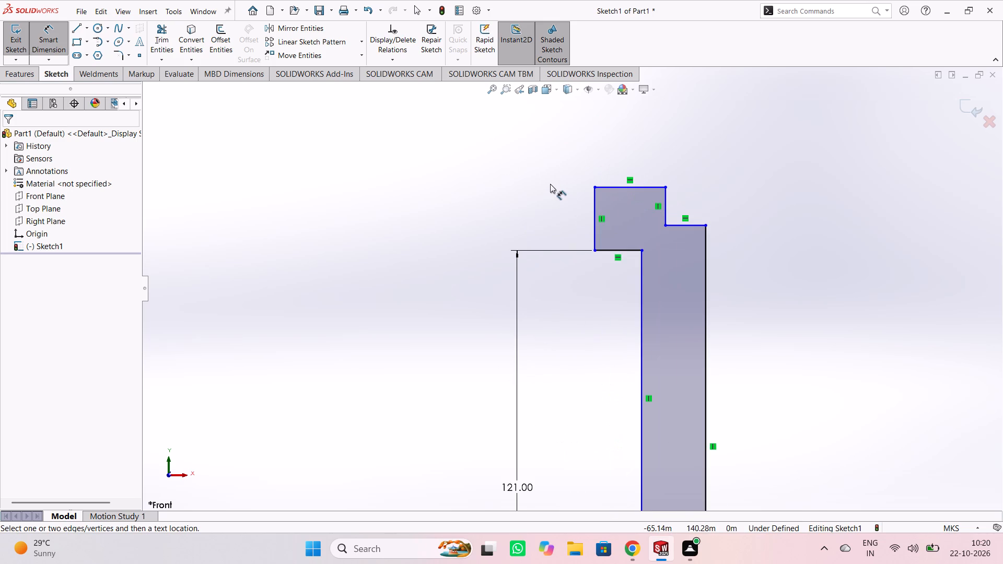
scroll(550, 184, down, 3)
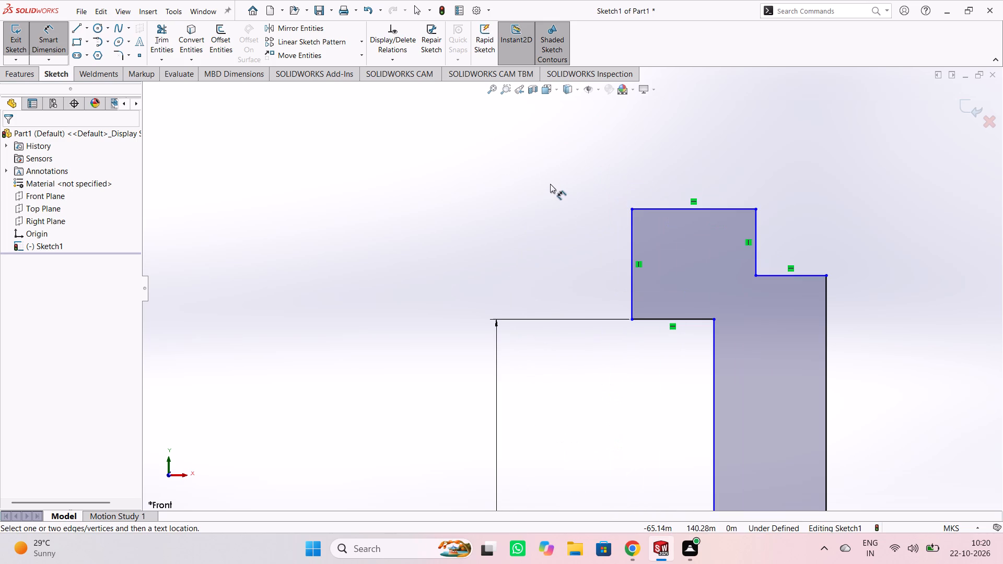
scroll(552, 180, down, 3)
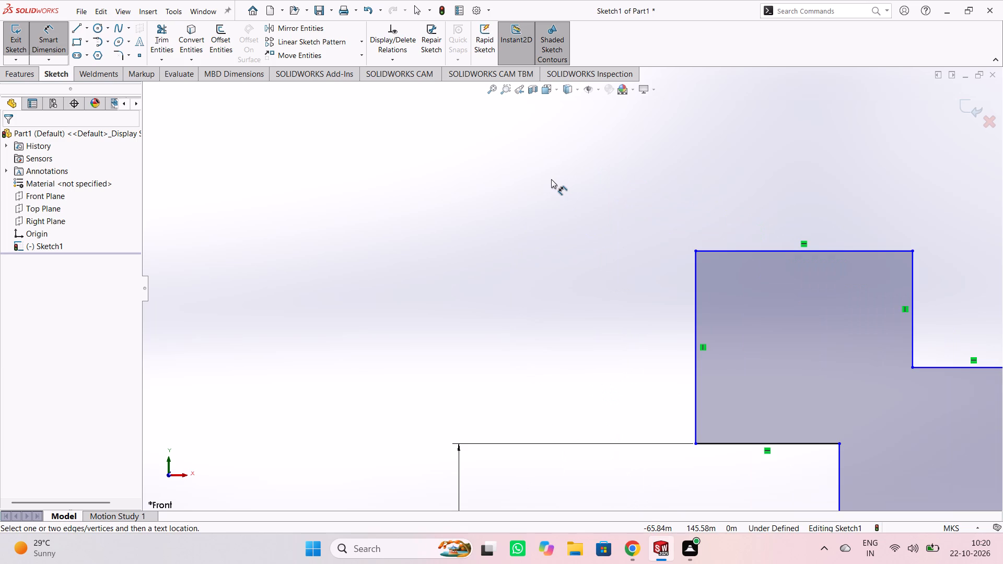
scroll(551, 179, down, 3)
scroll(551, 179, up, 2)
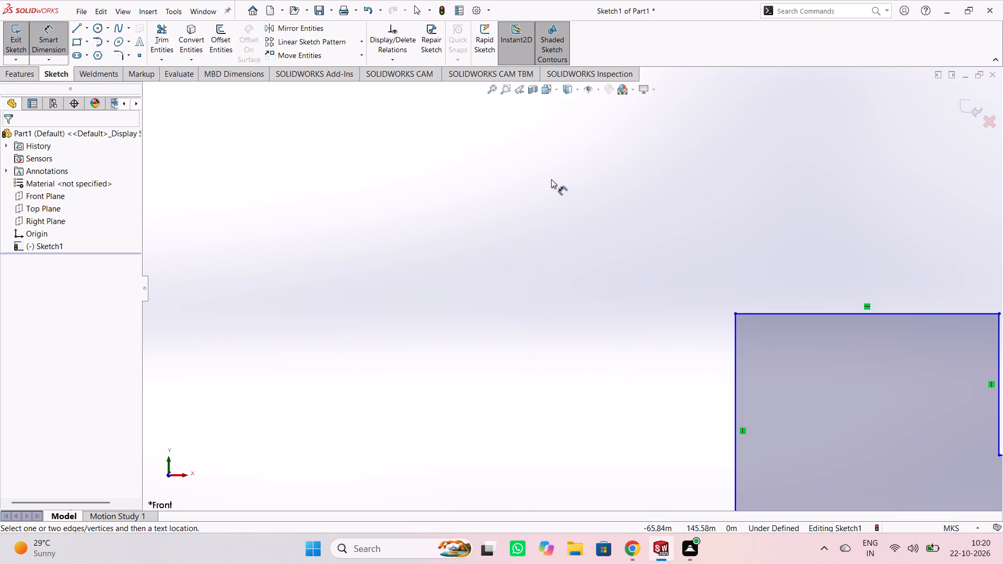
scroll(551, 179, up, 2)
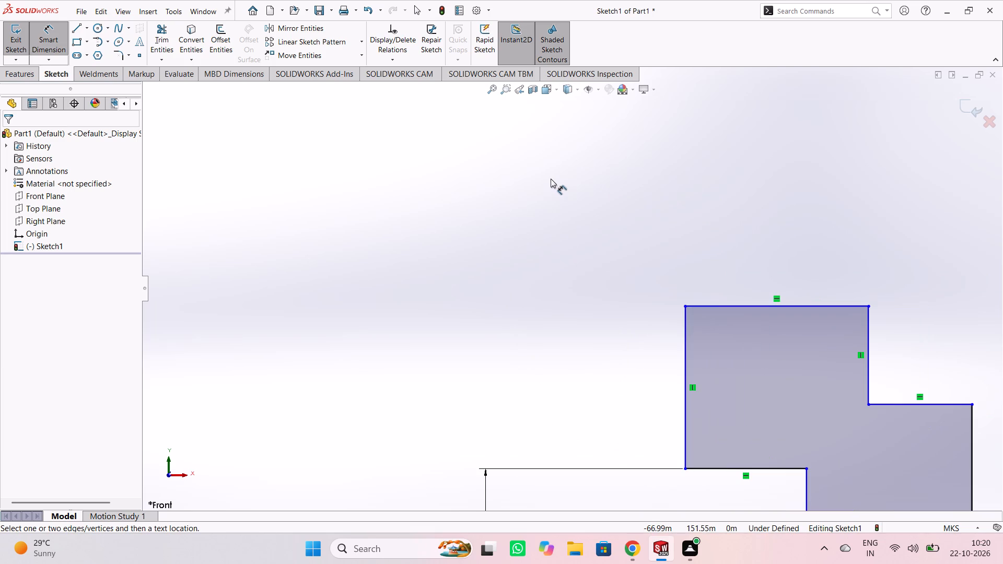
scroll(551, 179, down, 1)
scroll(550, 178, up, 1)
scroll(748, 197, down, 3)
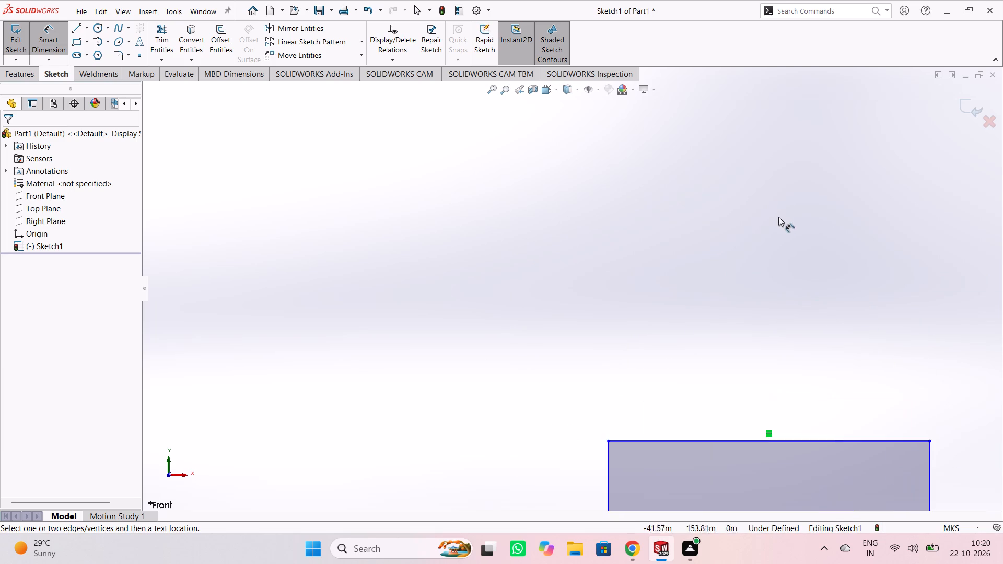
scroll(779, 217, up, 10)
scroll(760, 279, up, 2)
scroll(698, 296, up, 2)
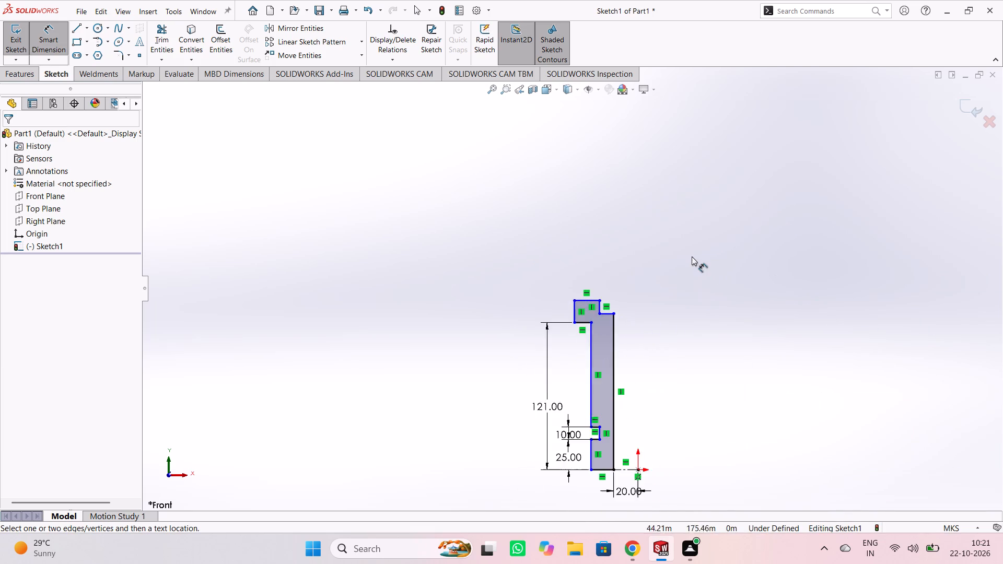
Dimension the horizontal distance from the origin to the upper block's short vertical step line and set it to 56/2 (28 m).
scroll(687, 268, up, 1)
scroll(626, 450, down, 4)
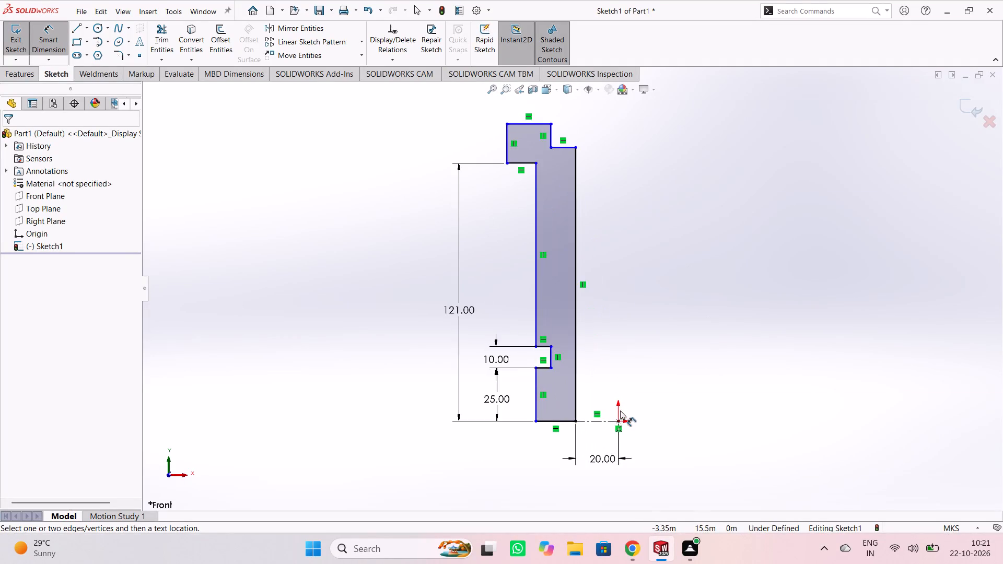
scroll(613, 411, down, 2)
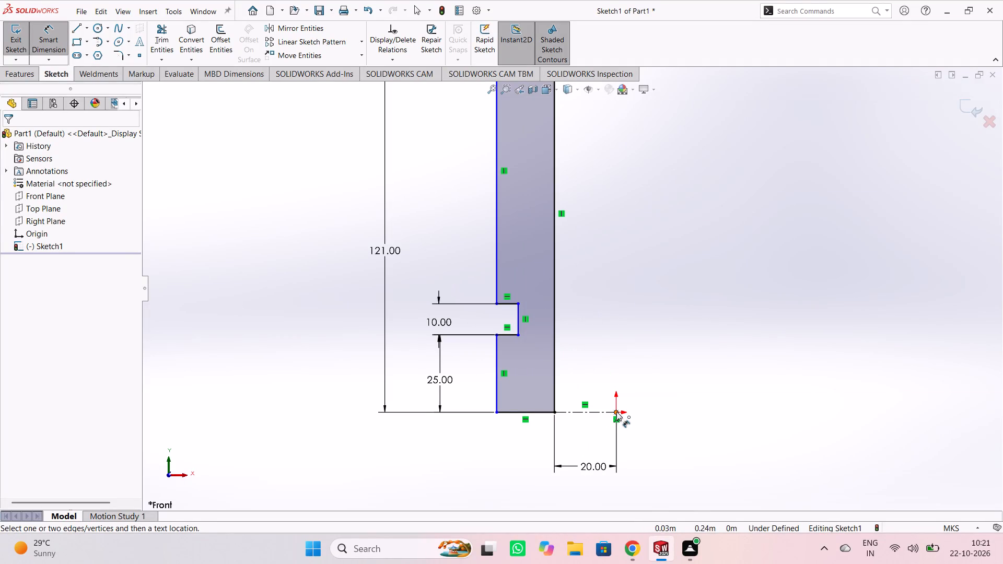
click(616, 412)
scroll(611, 226, down, 2)
scroll(616, 267, up, 2)
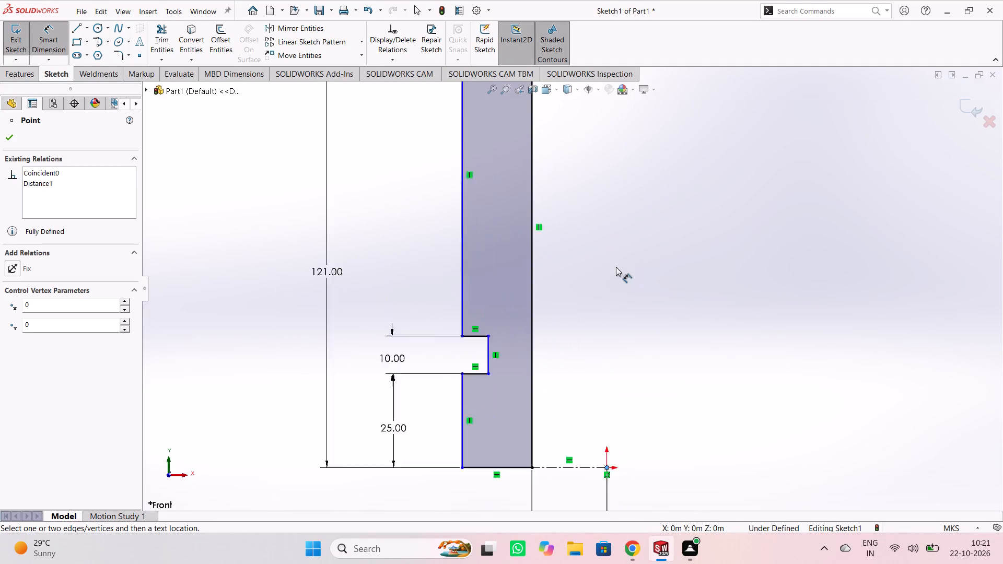
scroll(616, 267, up, 5)
scroll(556, 182, down, 4)
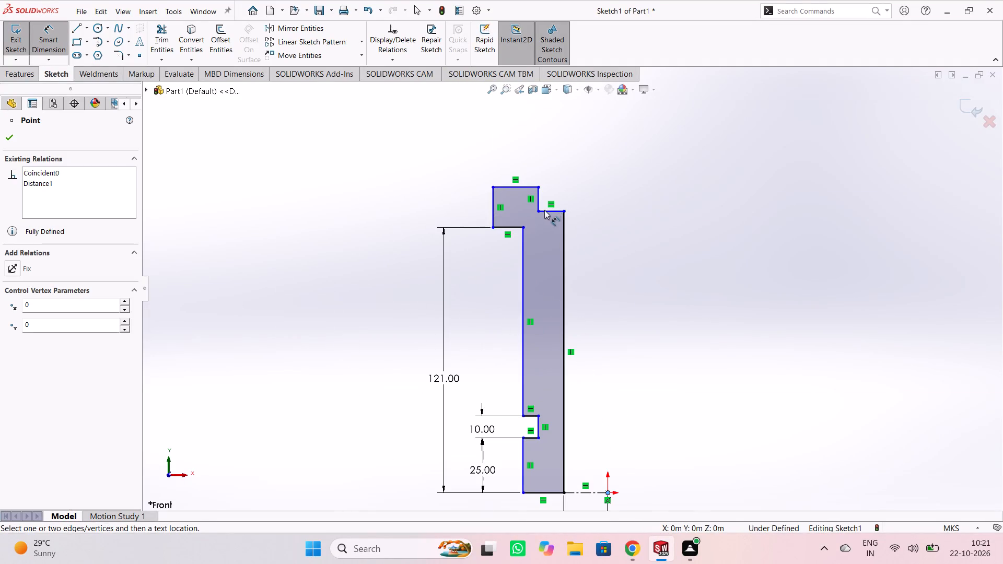
click(537, 205)
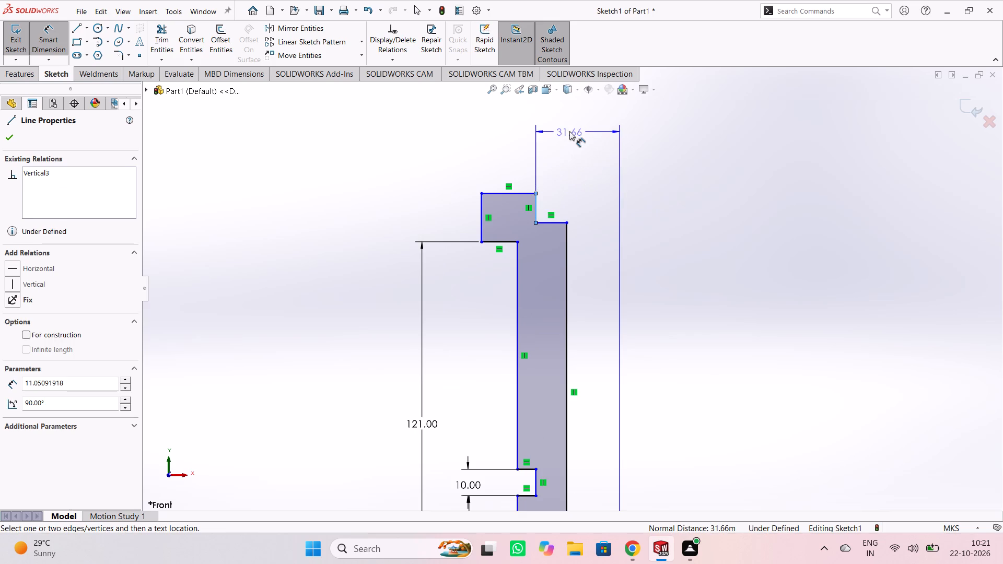
click(569, 131)
text(56/2)
key(Return)
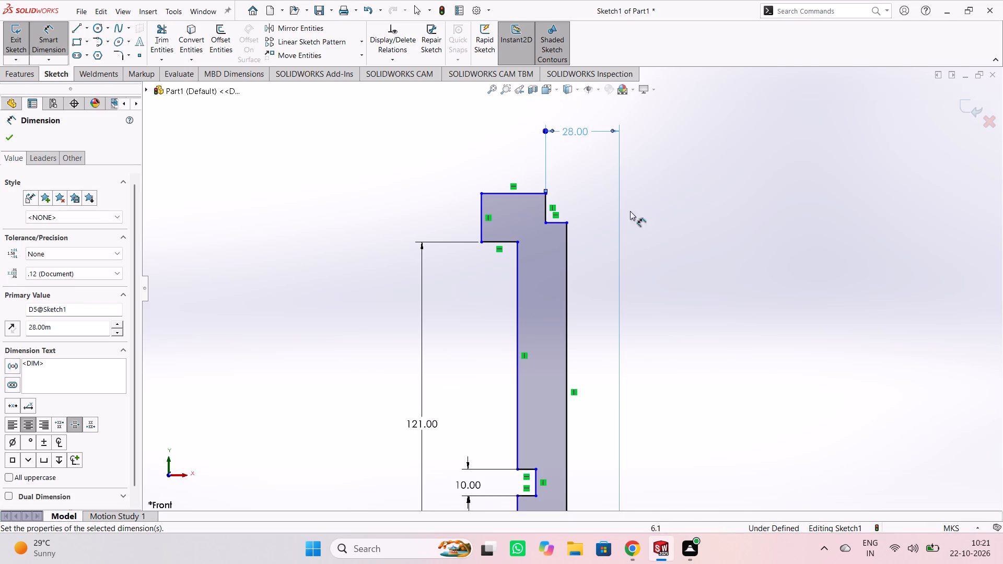
Dimension the outer vertical line of the upper block, on the side away from the origin, and set its length to 20 m.
scroll(611, 209, down, 3)
scroll(575, 216, up, 6)
scroll(615, 287, up, 2)
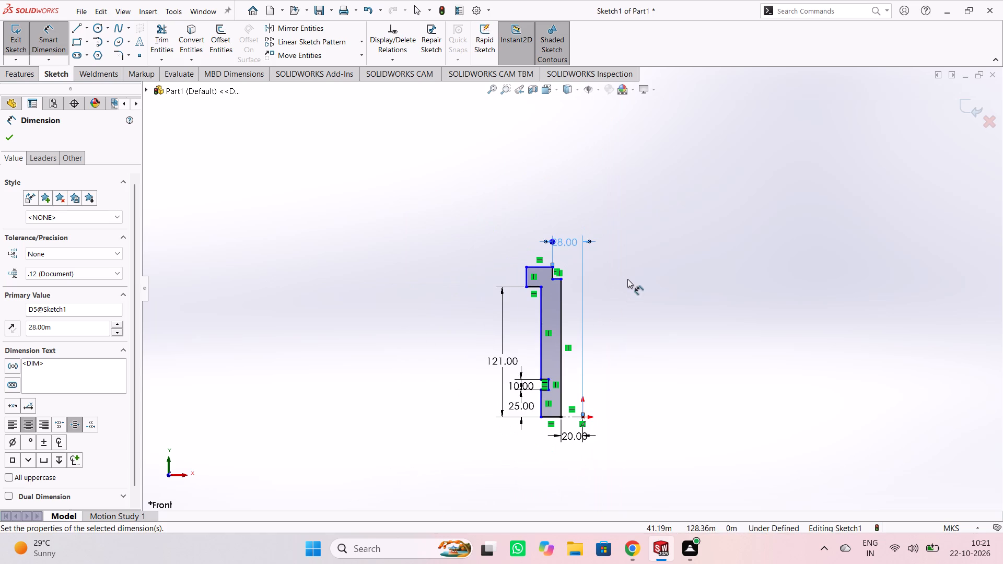
scroll(627, 279, down, 1)
scroll(633, 292, up, 2)
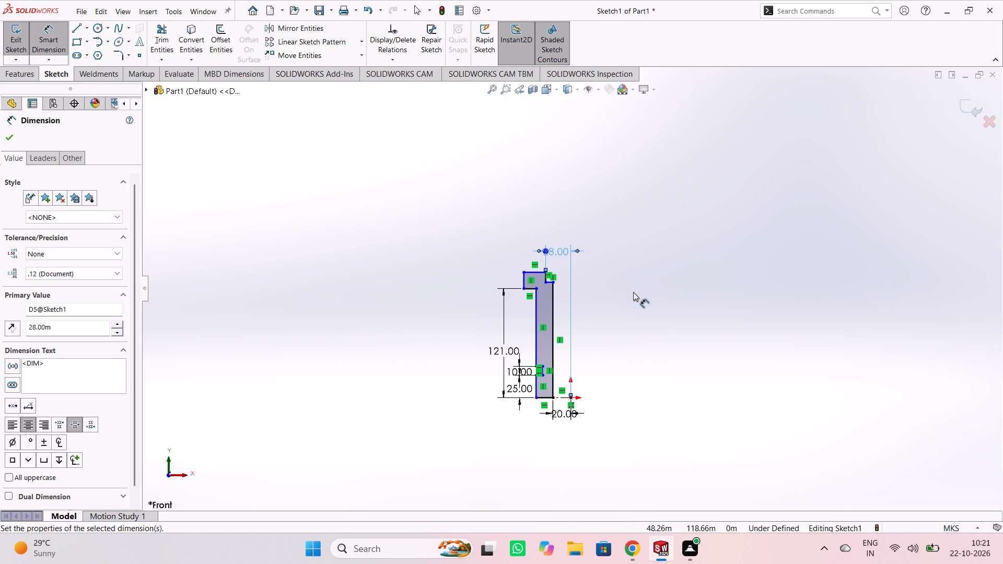
scroll(633, 292, down, 1)
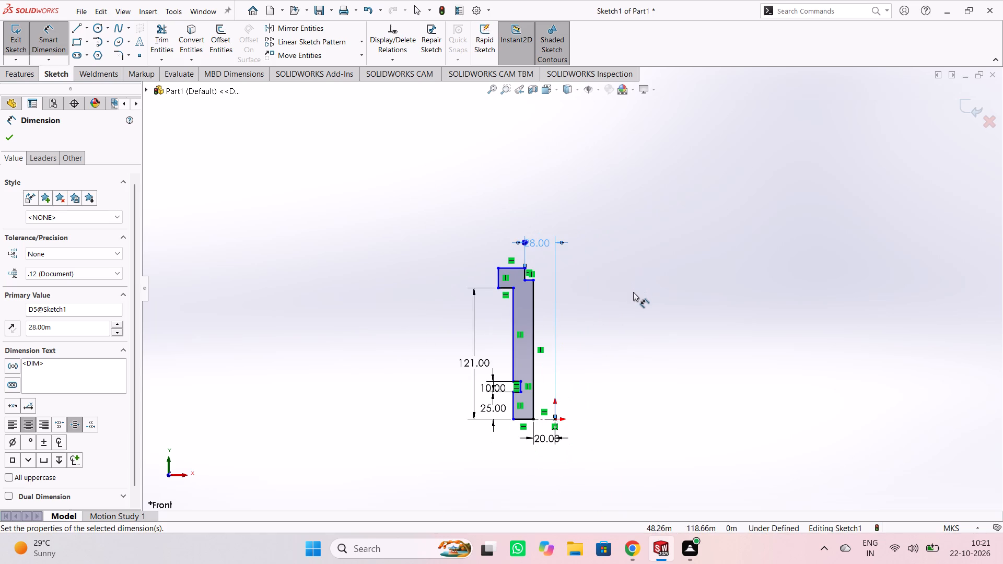
scroll(607, 290, down, 2)
scroll(515, 278, down, 2)
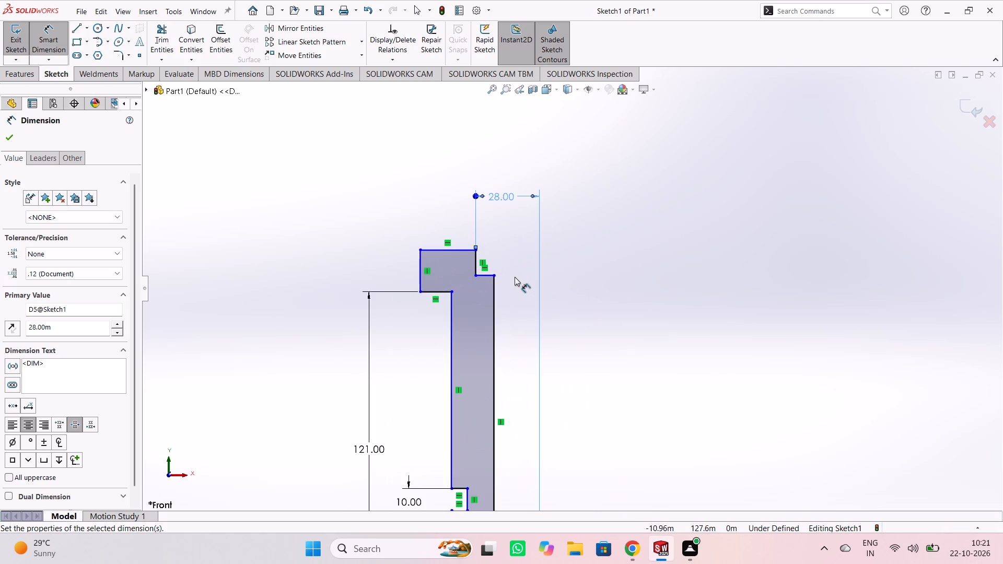
scroll(515, 277, up, 2)
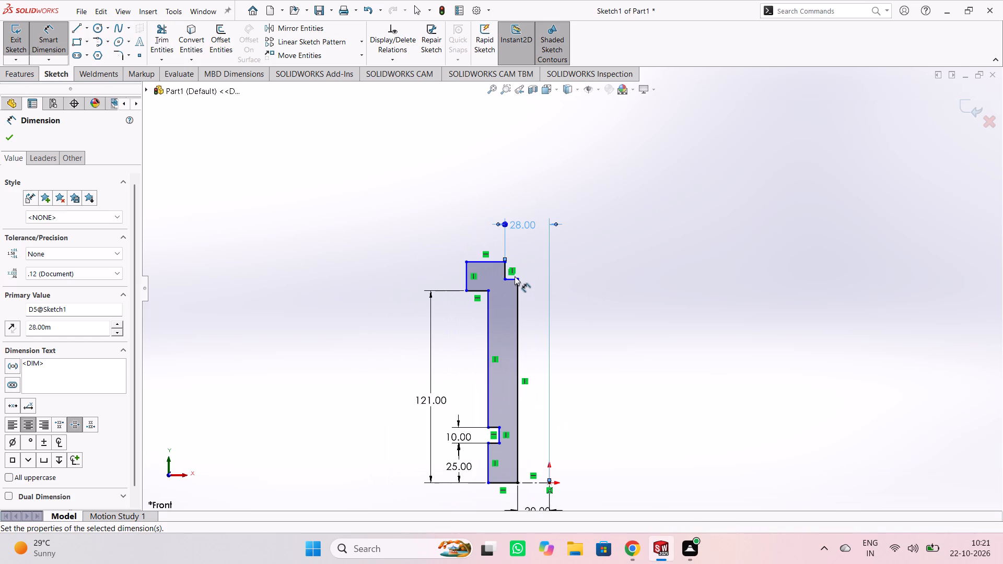
scroll(519, 274, down, 2)
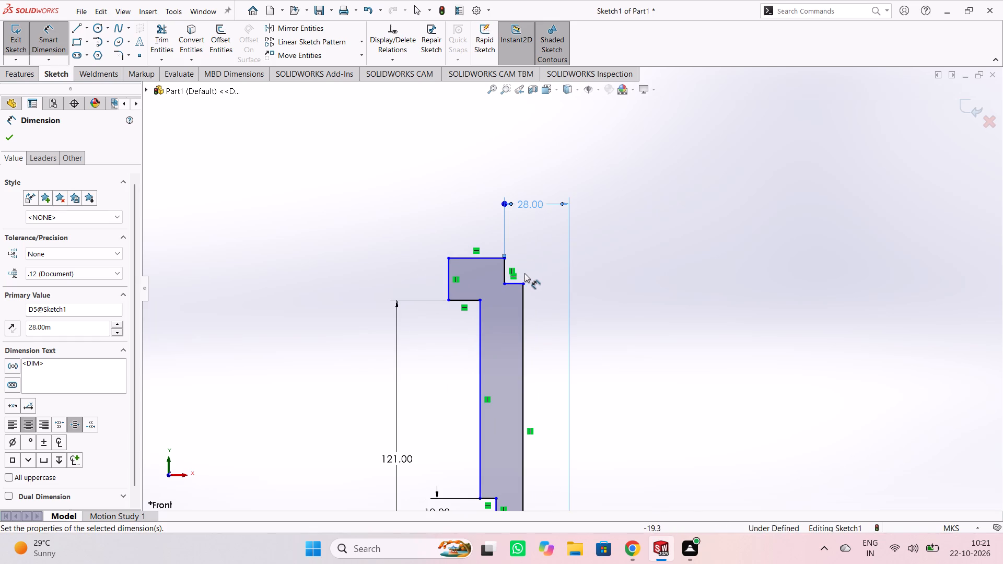
scroll(523, 273, down, 2)
scroll(524, 274, up, 2)
scroll(526, 275, down, 1)
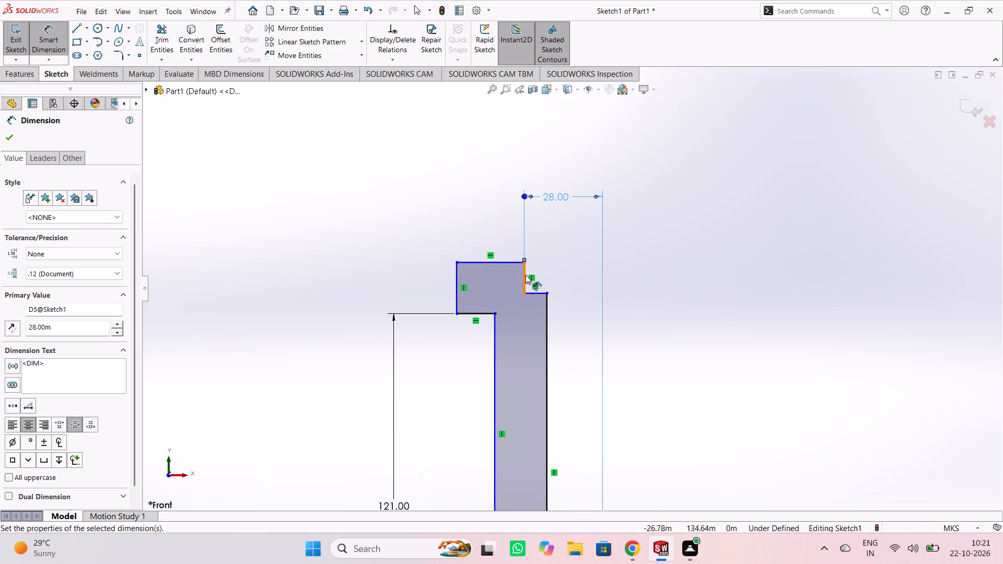
click(456, 273)
click(398, 288)
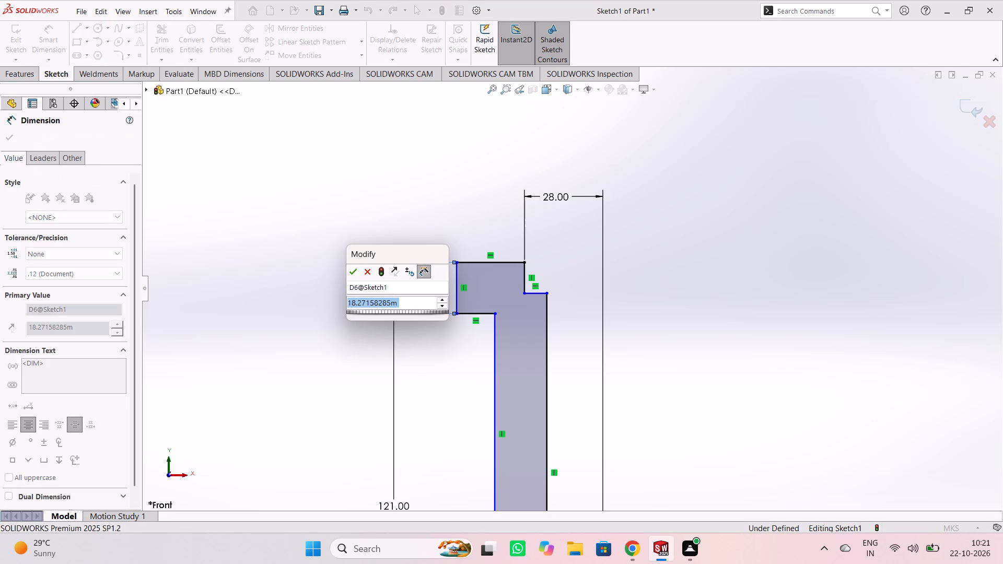
text(20)
key(Return)
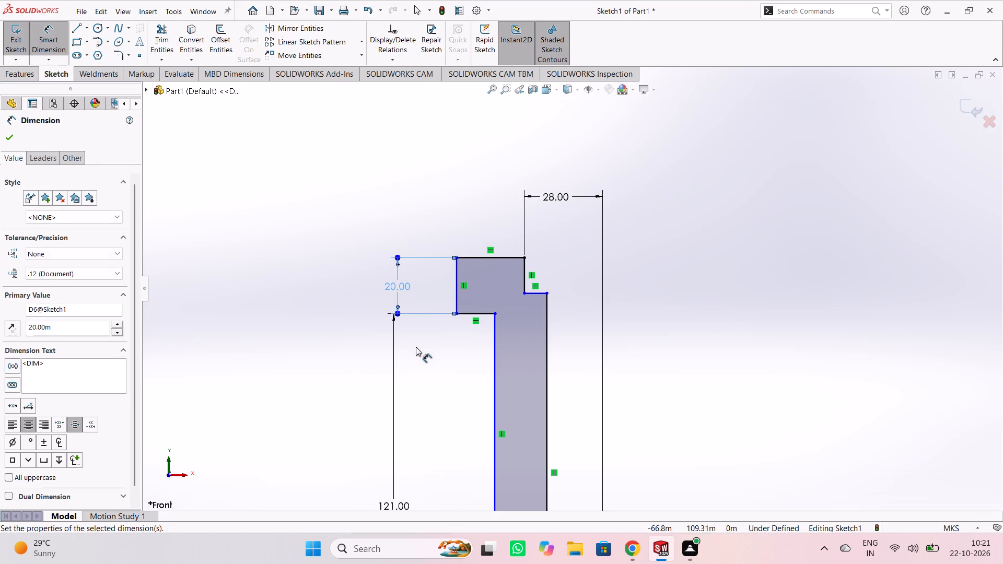
click(416, 347)
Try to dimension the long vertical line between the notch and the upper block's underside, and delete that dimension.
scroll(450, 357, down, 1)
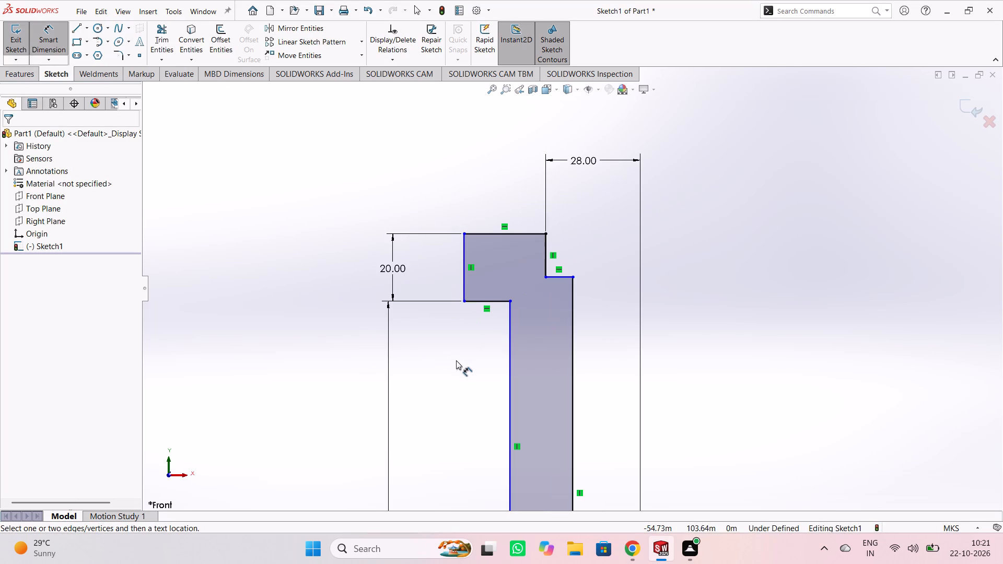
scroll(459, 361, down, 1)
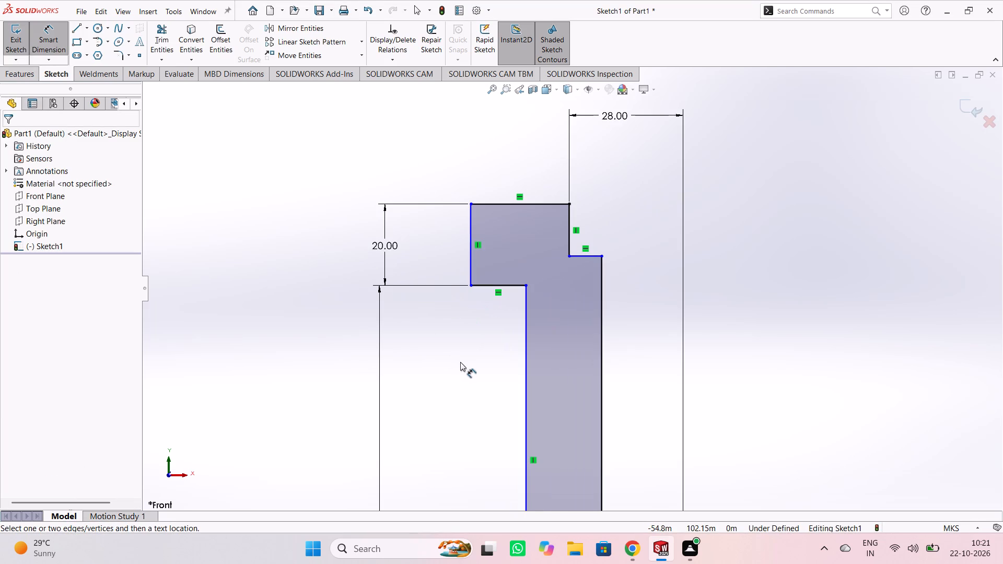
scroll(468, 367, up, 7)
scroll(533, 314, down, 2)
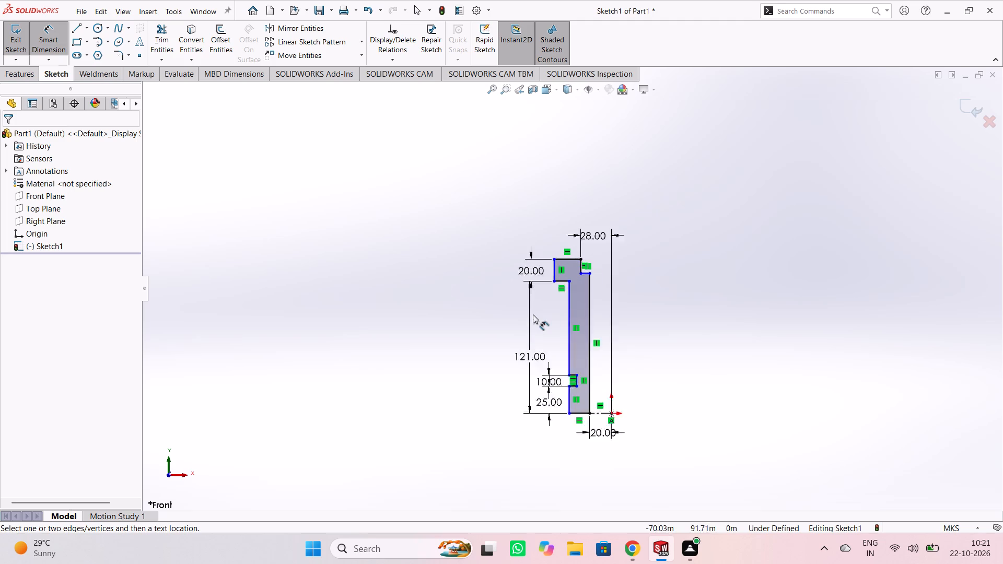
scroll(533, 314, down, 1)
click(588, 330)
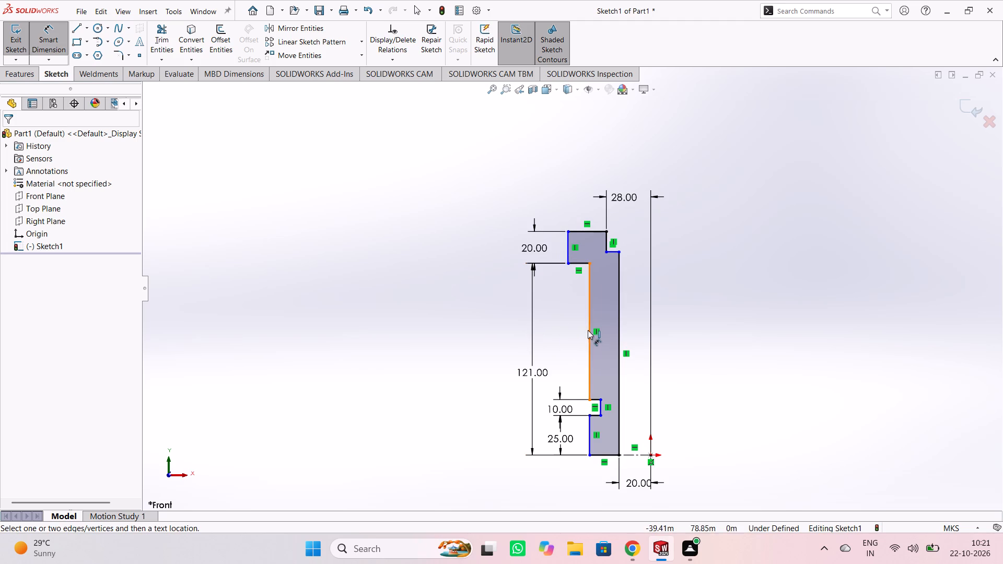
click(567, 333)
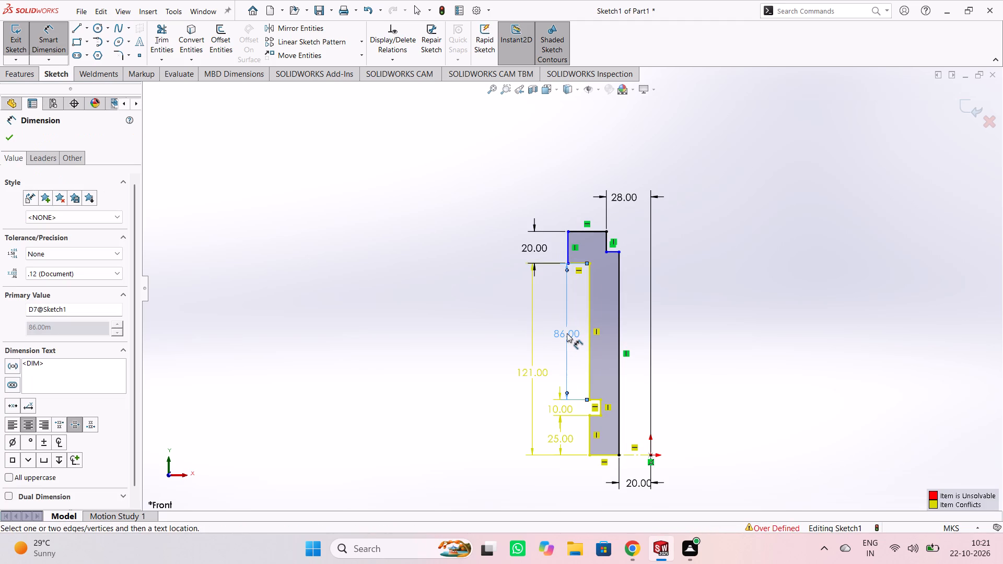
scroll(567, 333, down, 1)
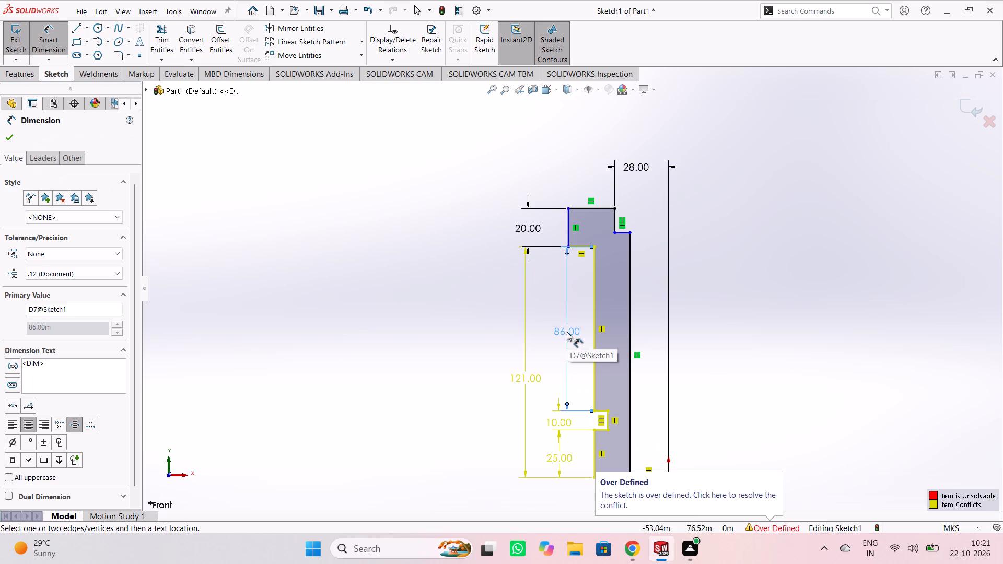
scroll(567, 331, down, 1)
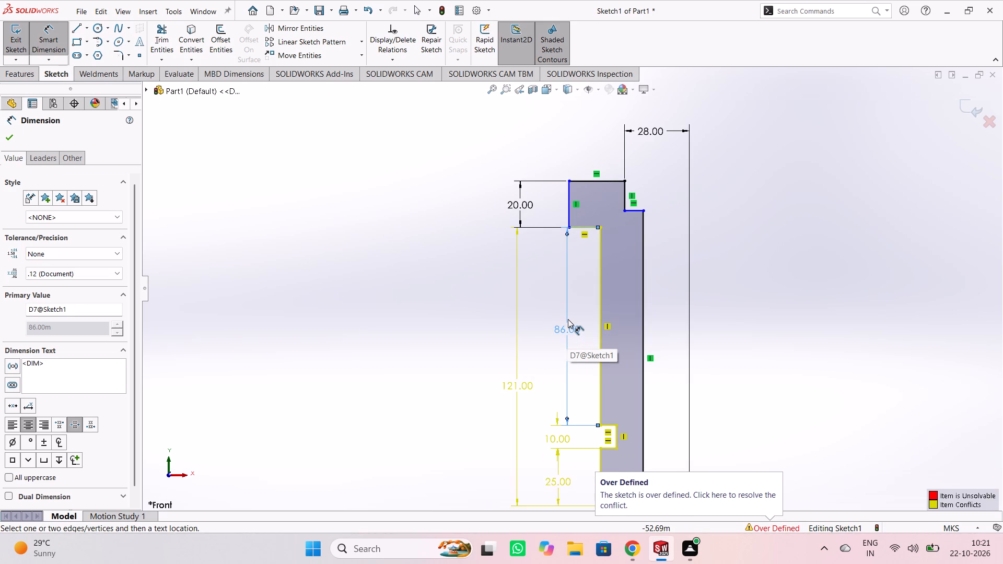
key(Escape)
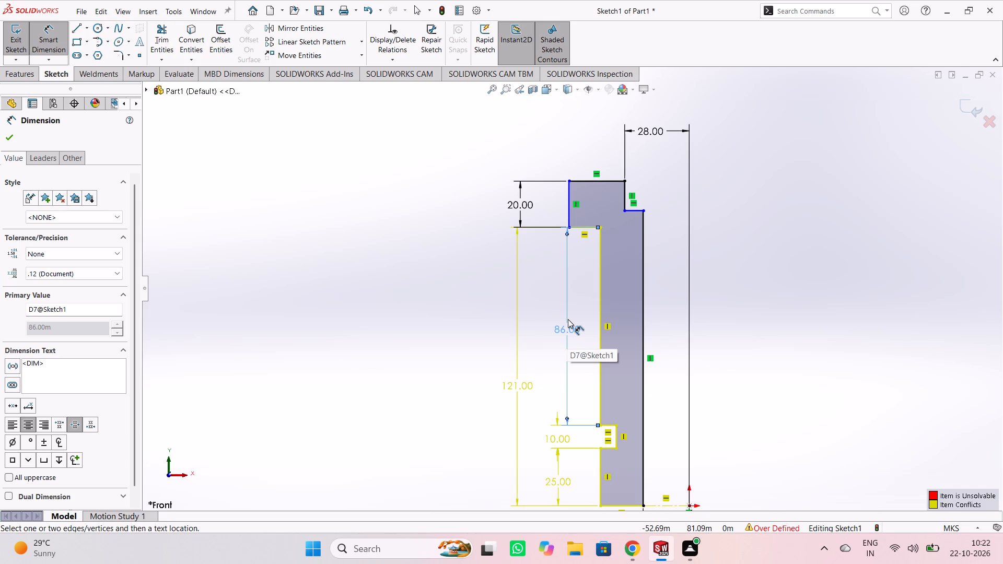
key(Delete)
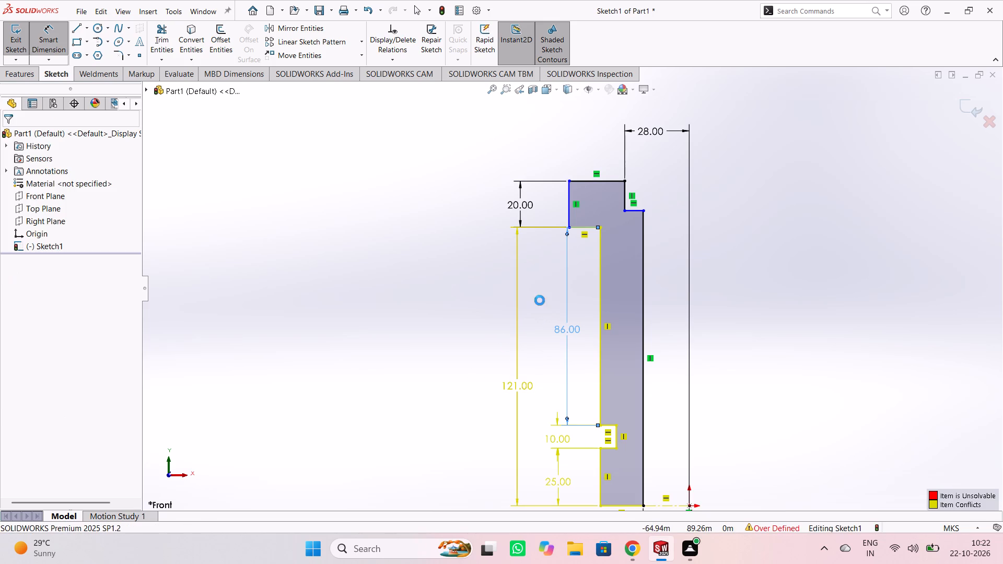
Dimension the overall height between the upper block's top line and the profile's base line.
click(600, 182)
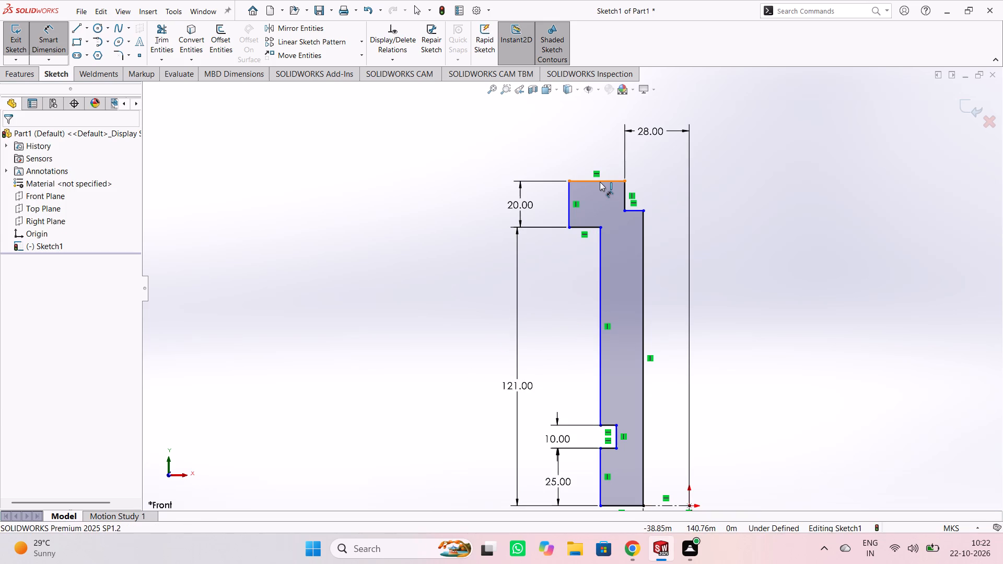
scroll(582, 464, down, 1)
scroll(585, 456, up, 3)
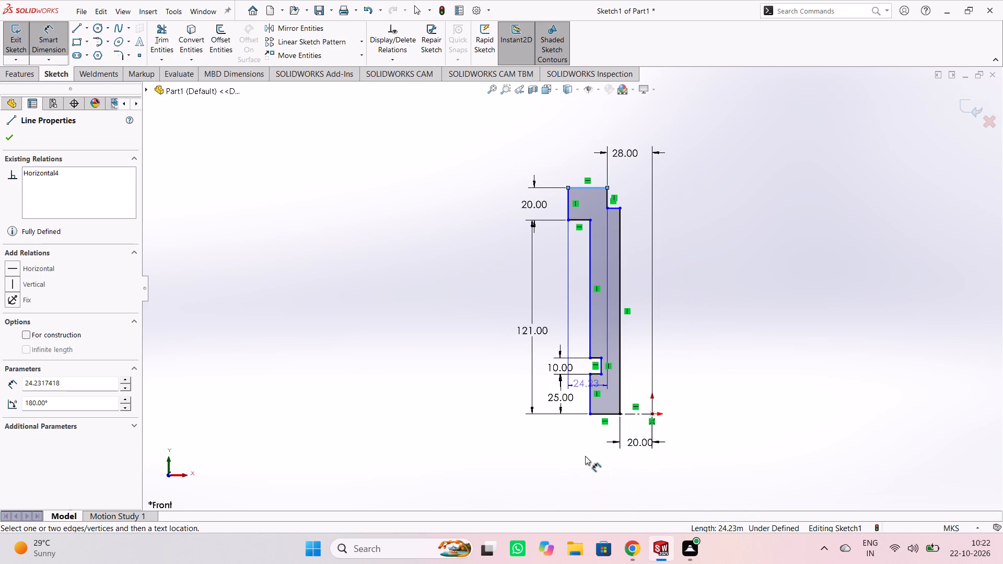
click(602, 413)
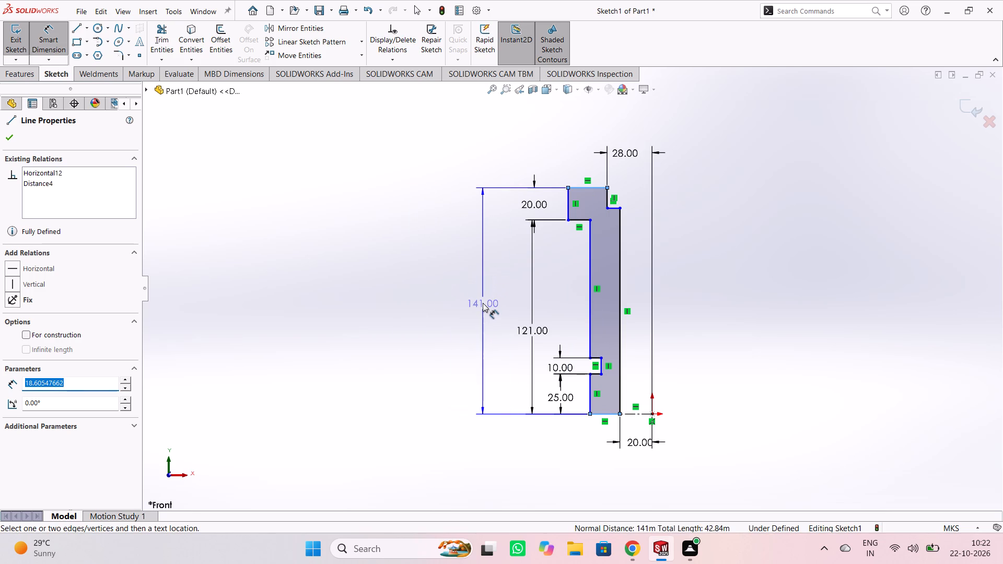
click(483, 303)
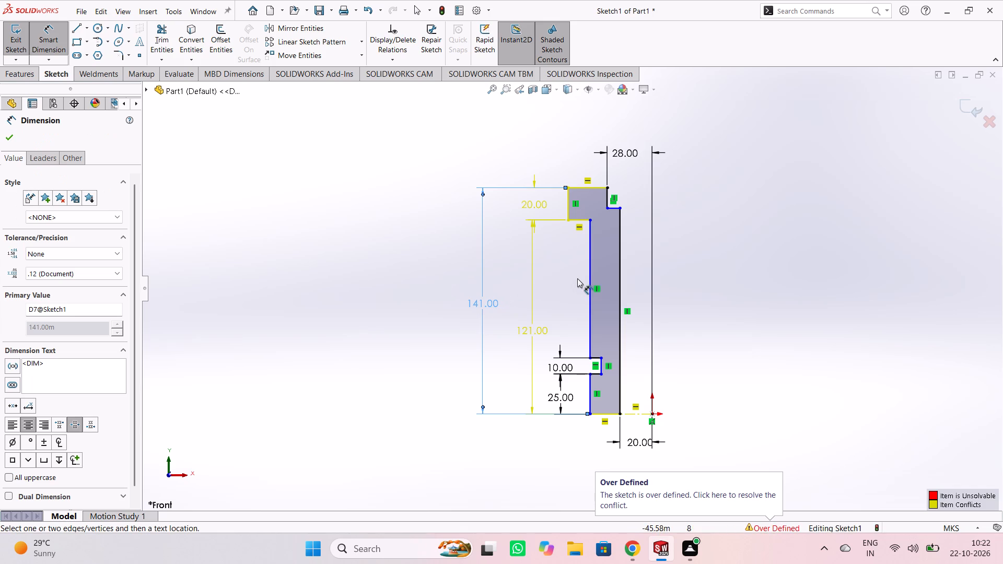
Delete the 121 m dimension between the upper block's underside and the base line.
drag(577, 278, 526, 284)
click(532, 255)
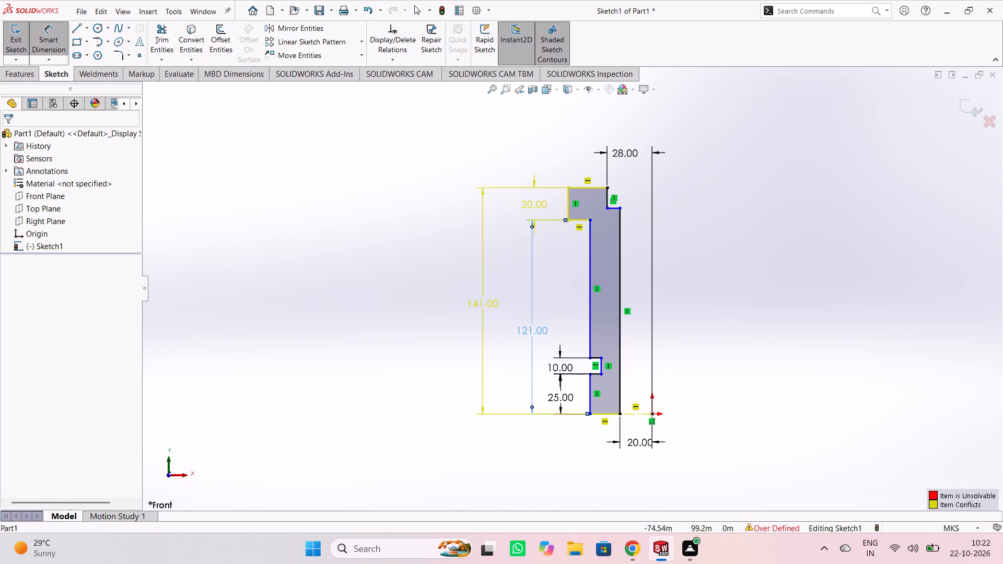
key(Delete)
Set the profile's overall height dimension to 135 m.
double_click(477, 300)
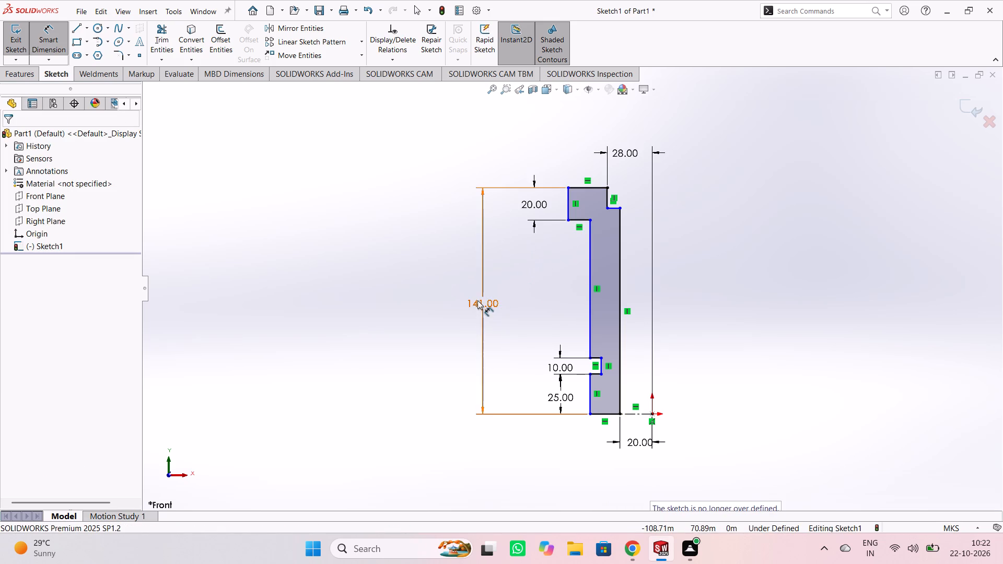
text(135)
key(Return)
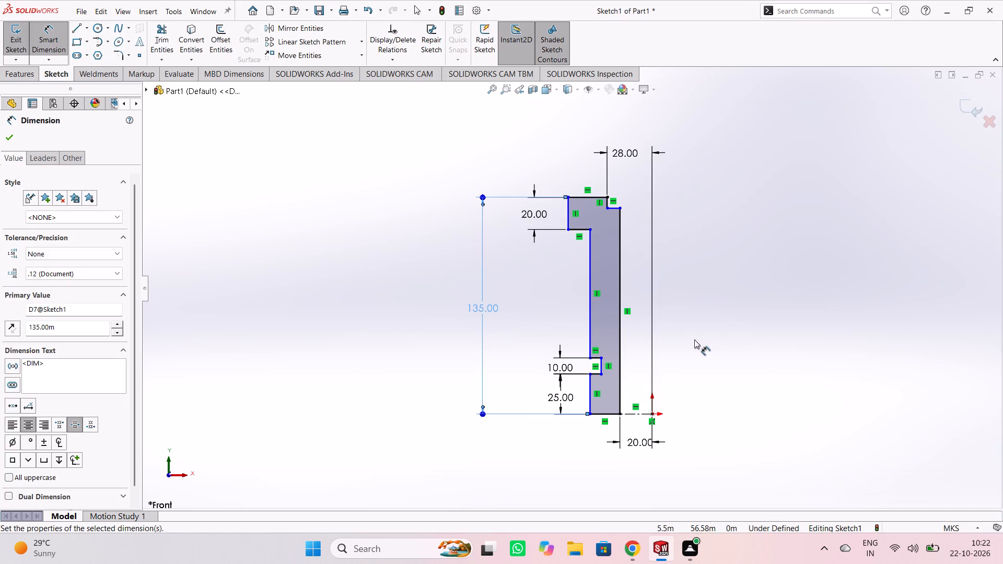
click(735, 332)
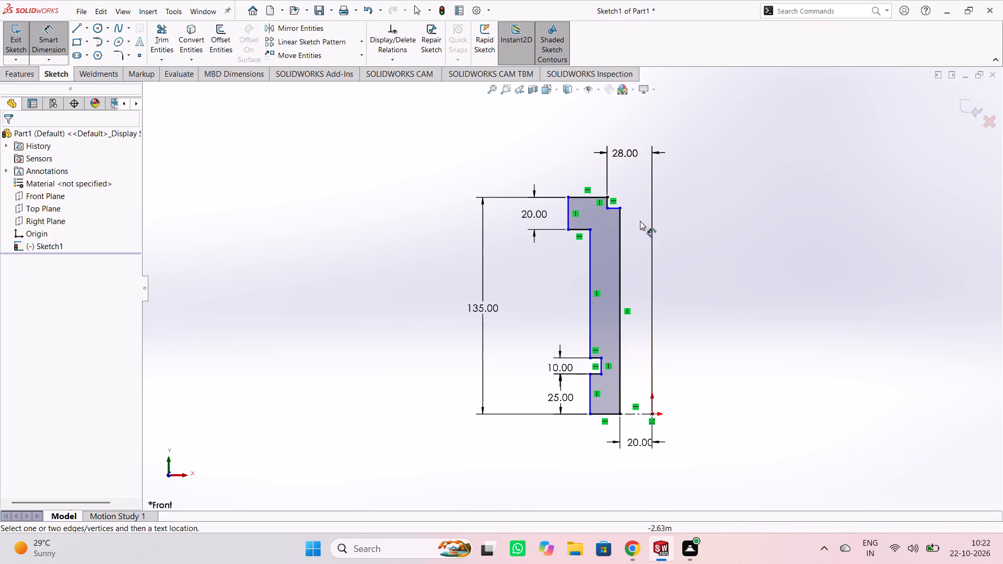
Dimension the vertical distance from the short horizontal step line beside the upper block to the base line and set it to 121 m.
scroll(637, 214, down, 8)
scroll(596, 225, down, 1)
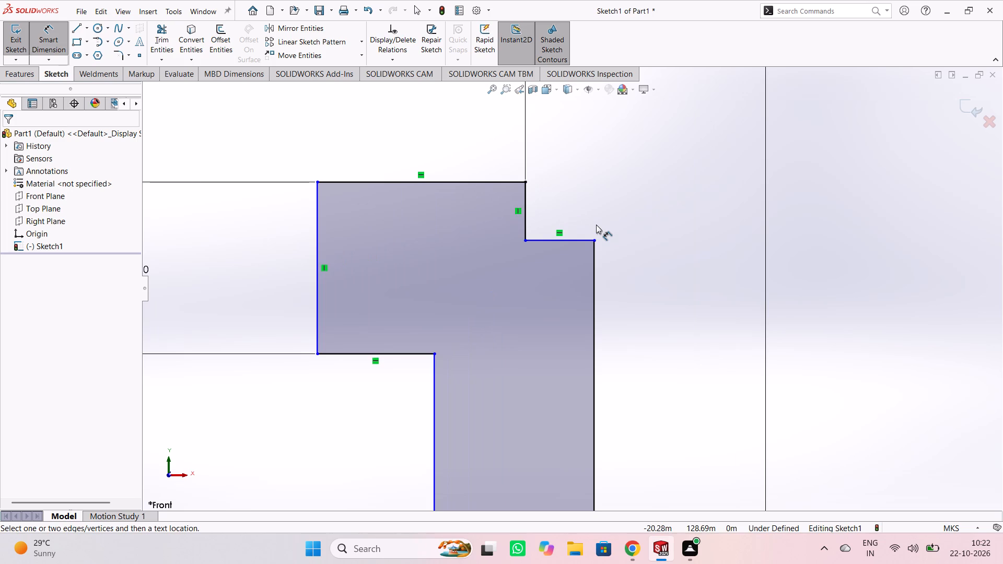
scroll(596, 225, down, 2)
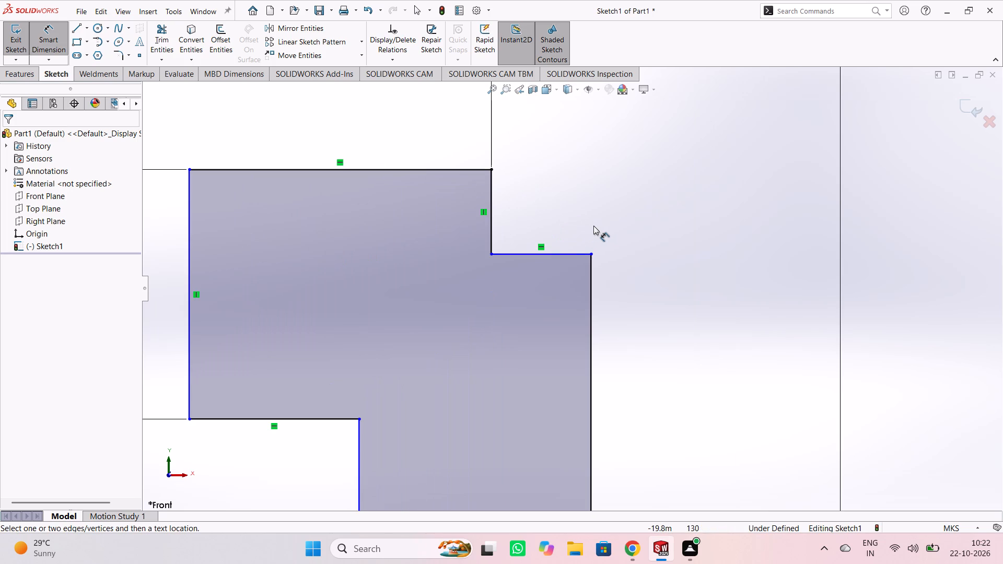
scroll(593, 226, down, 1)
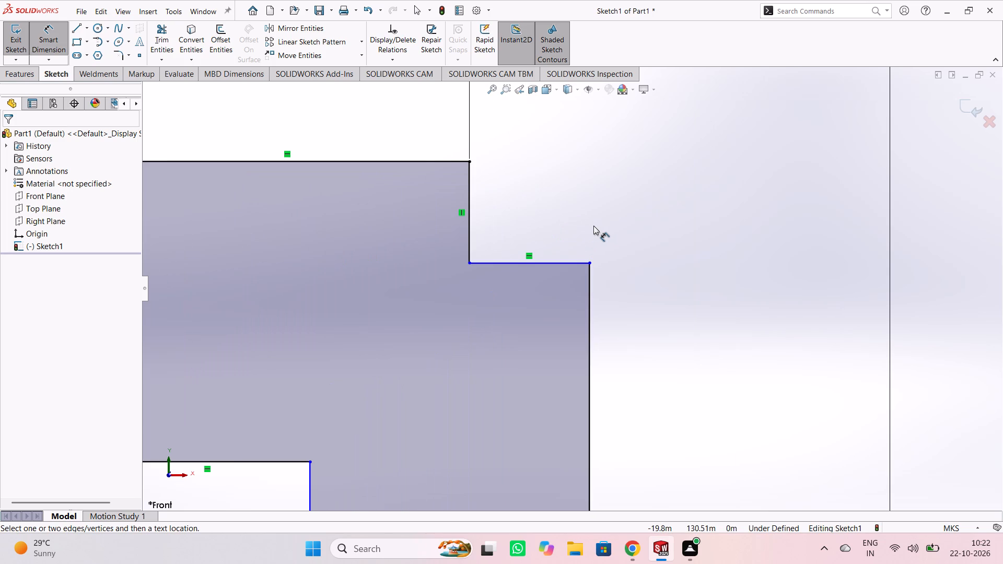
scroll(593, 226, down, 1)
scroll(593, 226, up, 2)
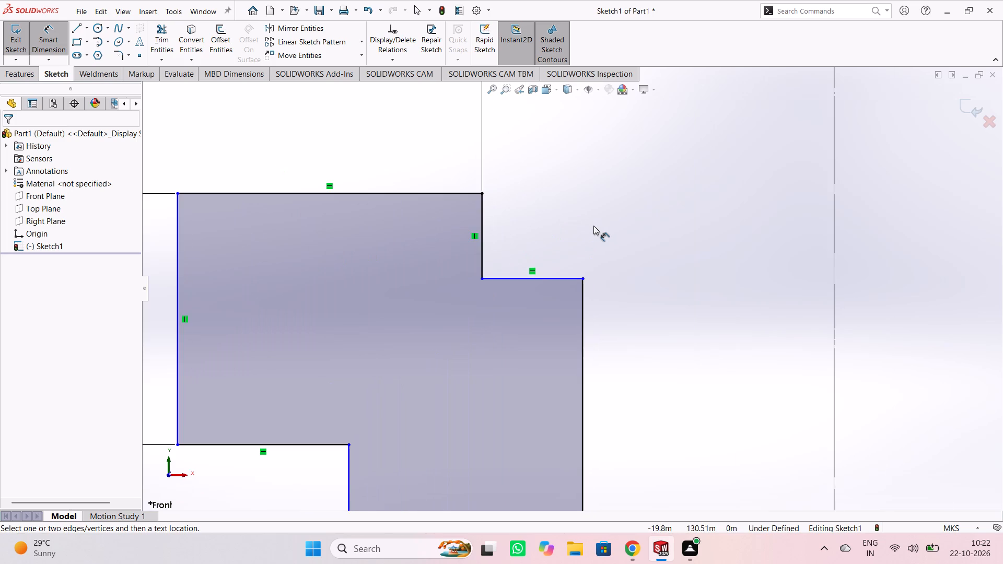
scroll(593, 226, down, 1)
scroll(592, 226, up, 1)
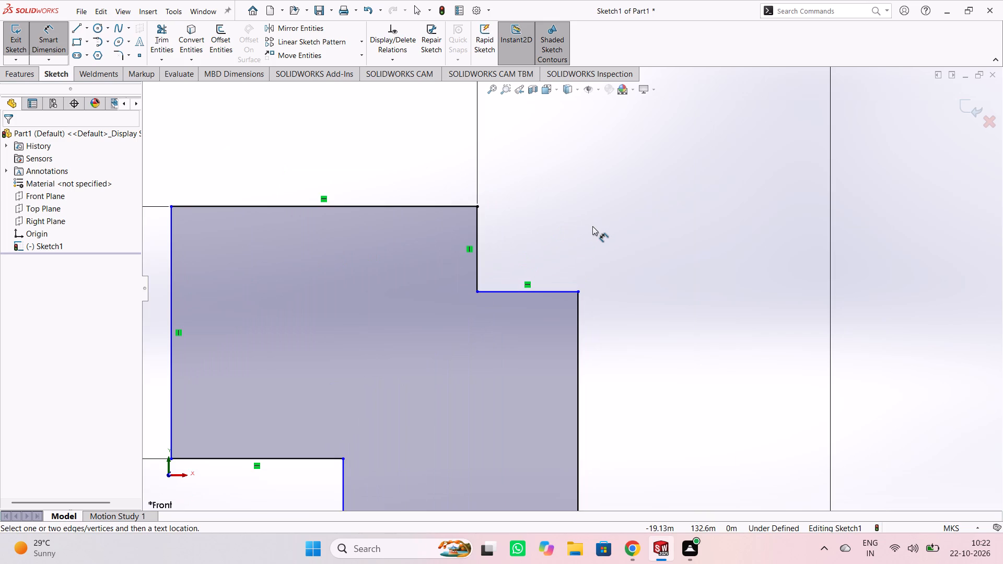
scroll(551, 250, up, 7)
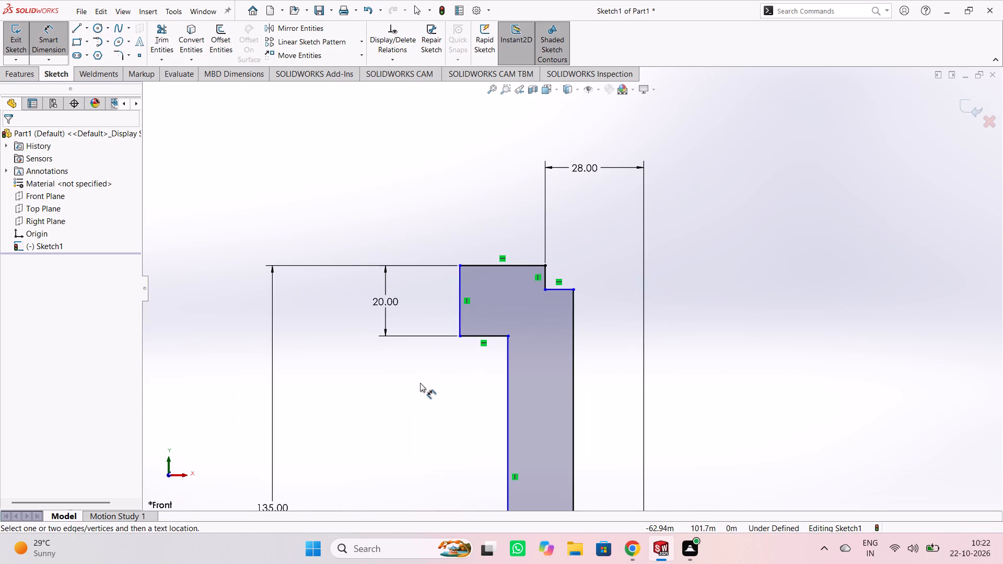
scroll(420, 383, down, 1)
scroll(424, 377, up, 2)
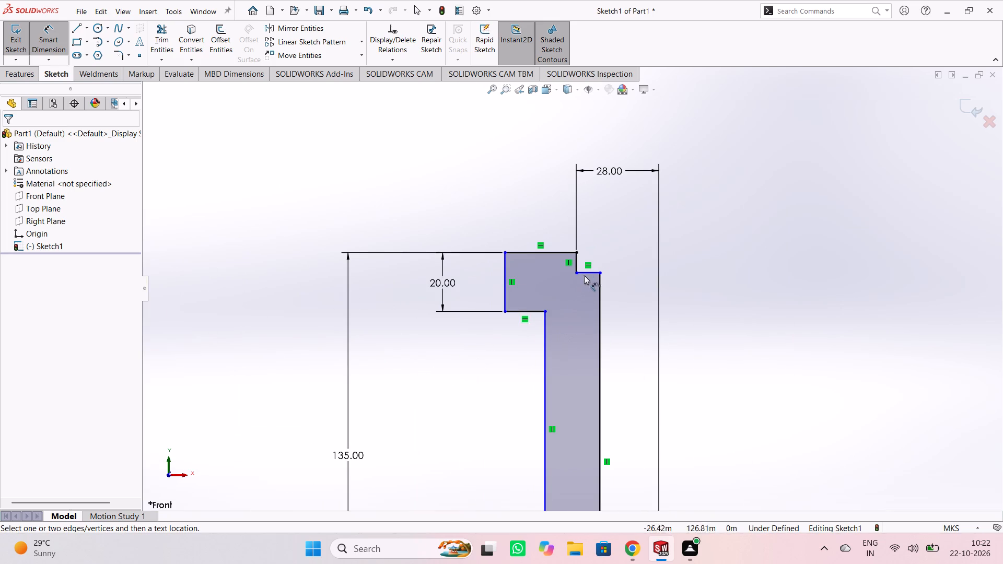
click(588, 271)
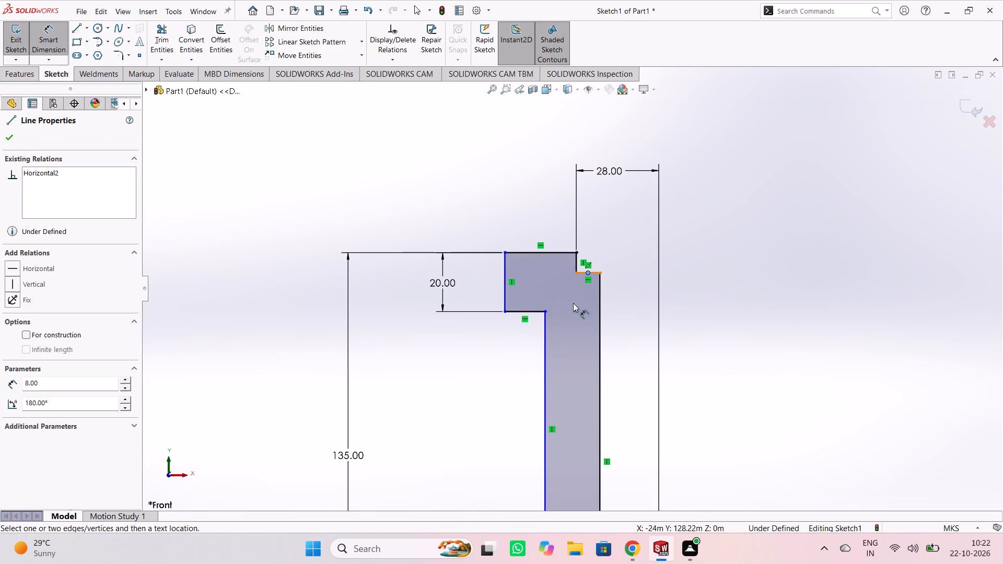
scroll(499, 432, down, 1)
scroll(499, 427, up, 3)
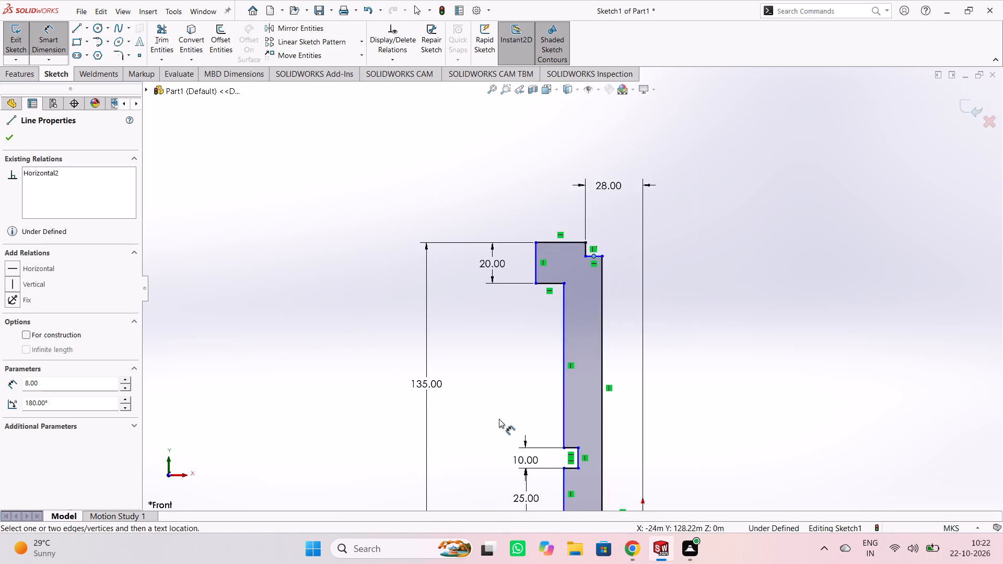
scroll(499, 419, up, 4)
scroll(545, 396, down, 2)
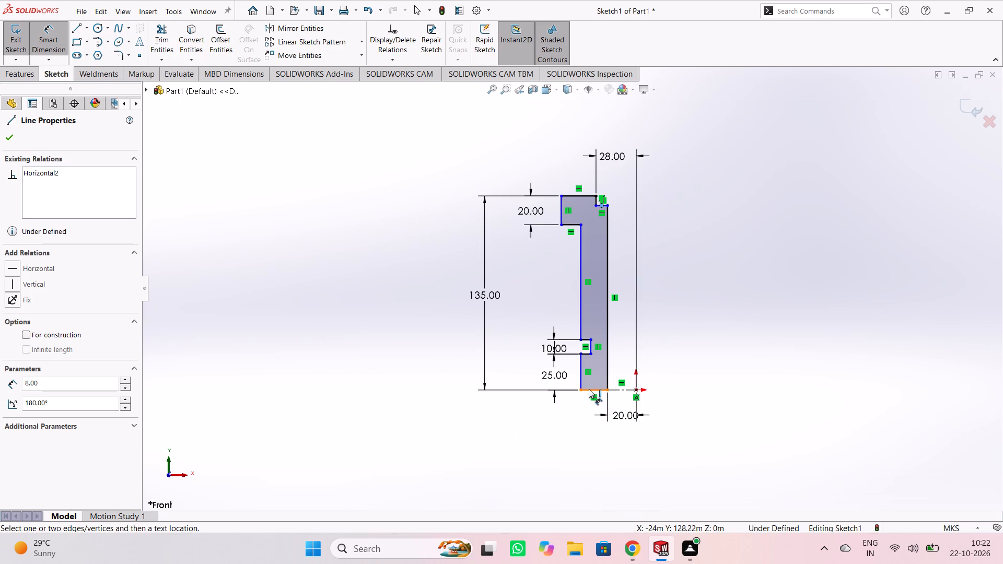
click(589, 389)
click(509, 316)
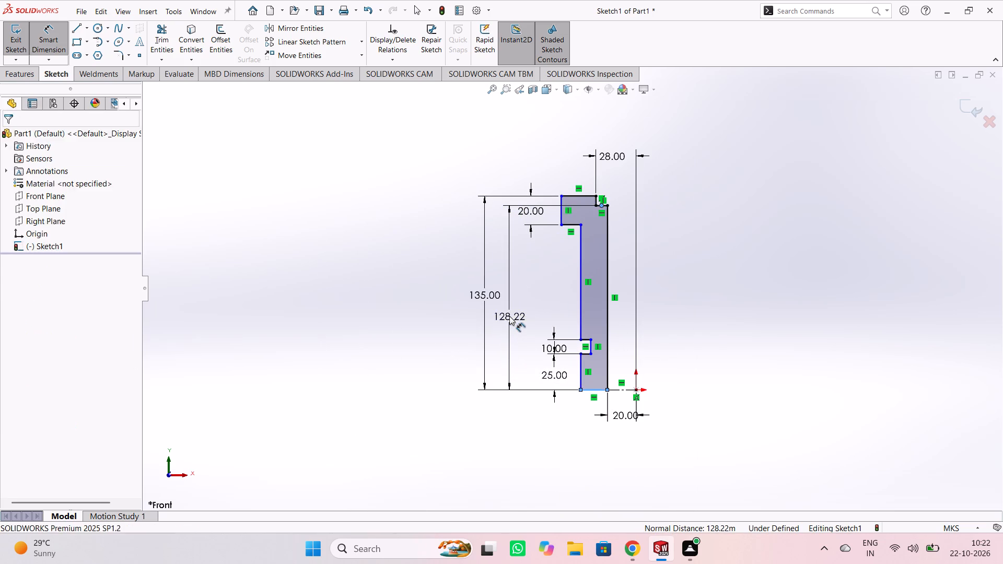
text(121)
key(Return)
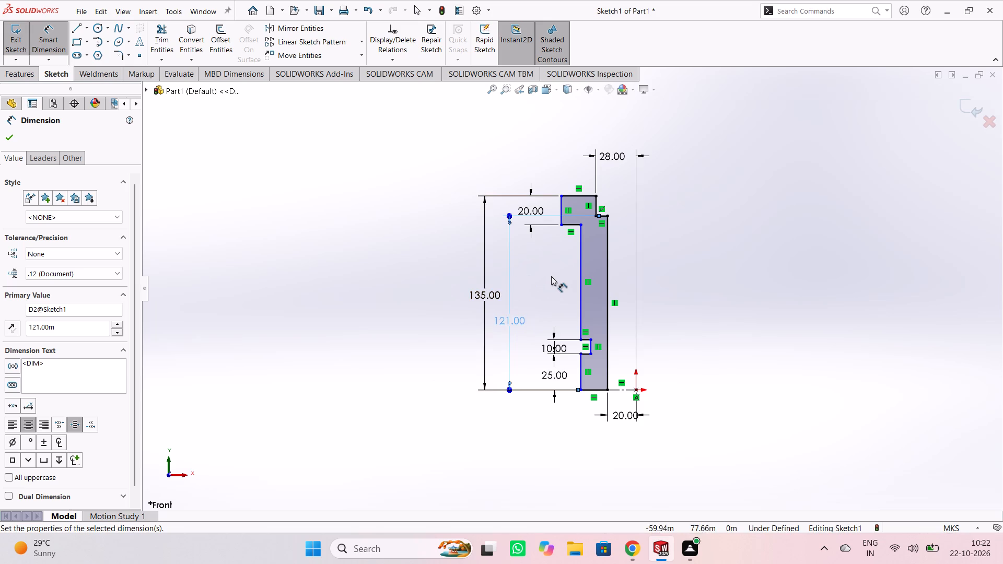
click(551, 276)
Dimension the notch's lower horizontal line and set its length to 5 m.
scroll(552, 269, down, 2)
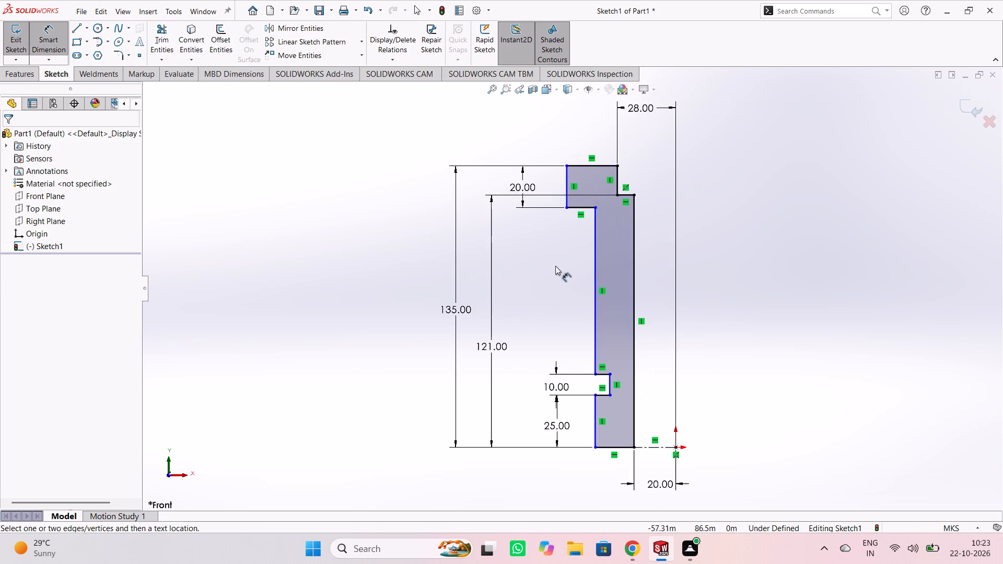
scroll(555, 266, up, 1)
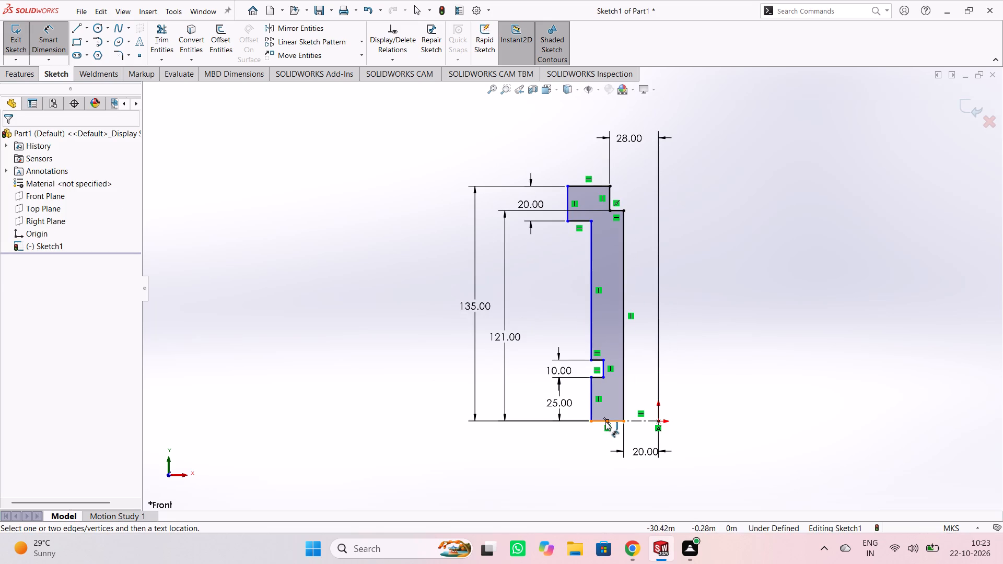
scroll(604, 366, down, 4)
click(584, 369)
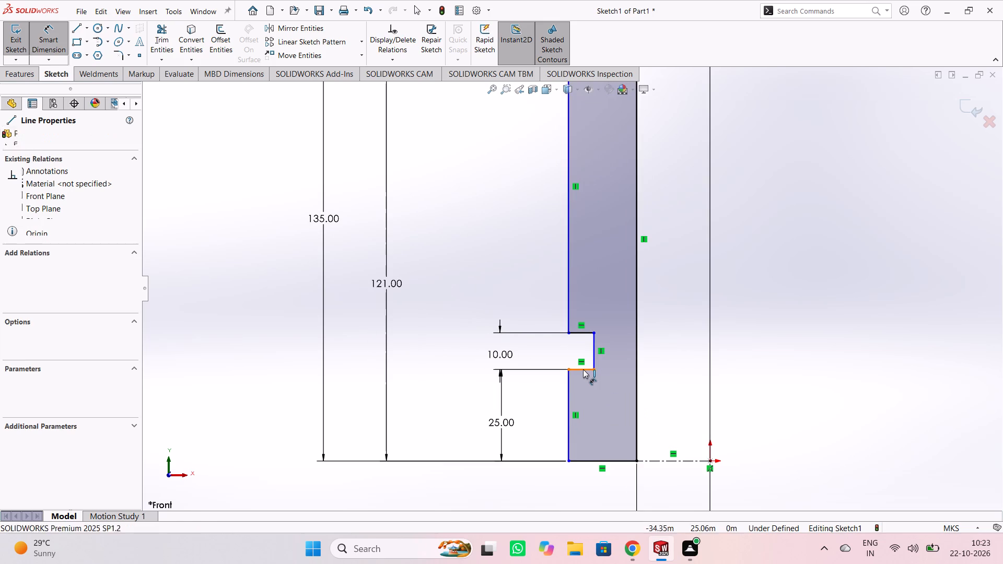
click(582, 386)
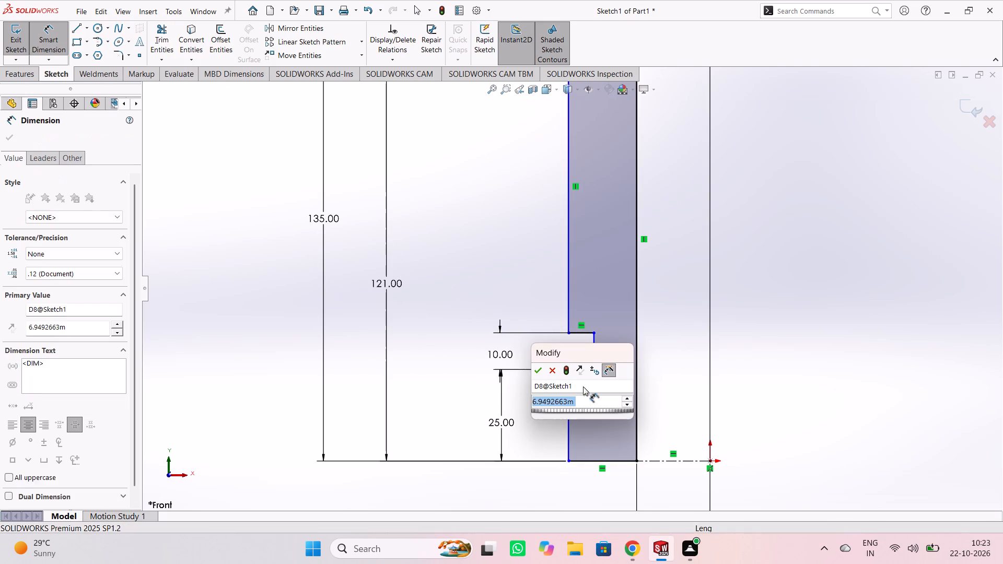
key(5)
key(Return)
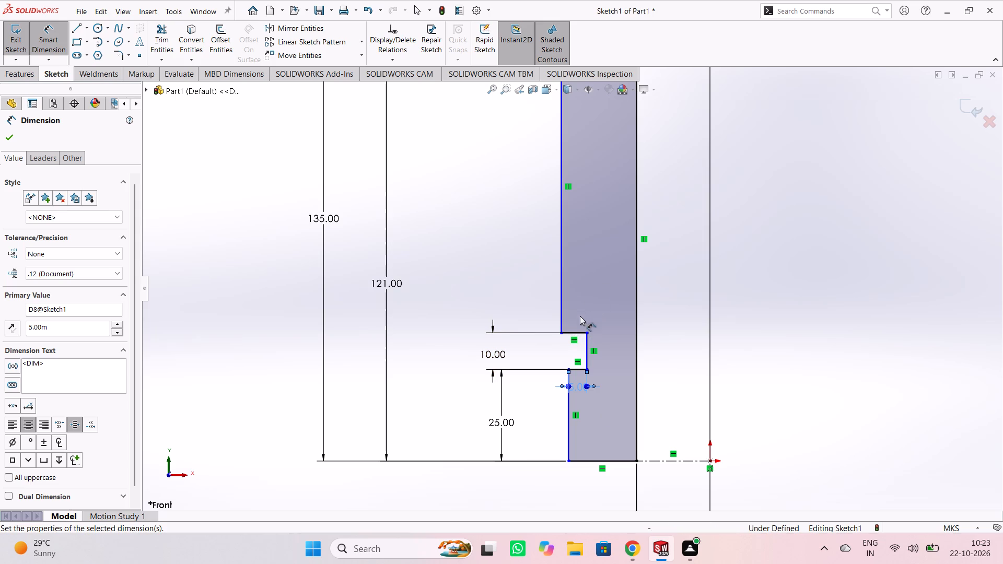
Dimension the notch's upper horizontal line and set its length to 5 m.
click(576, 331)
click(575, 300)
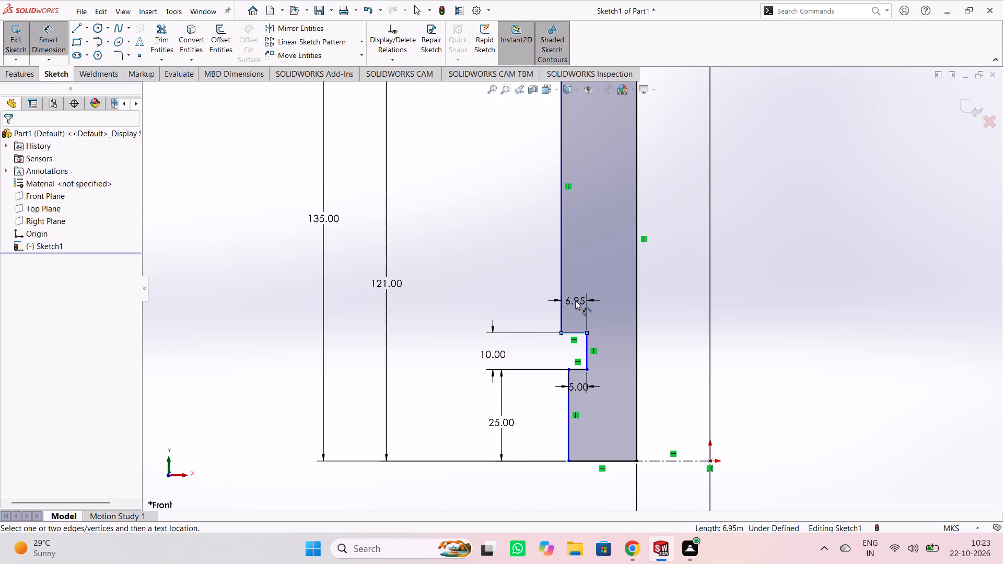
key(5)
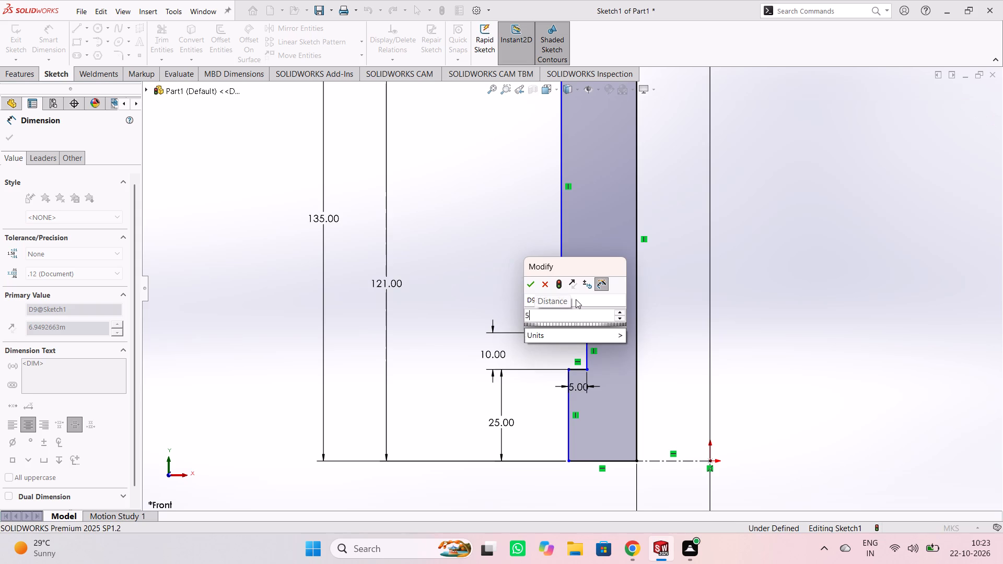
key(Return)
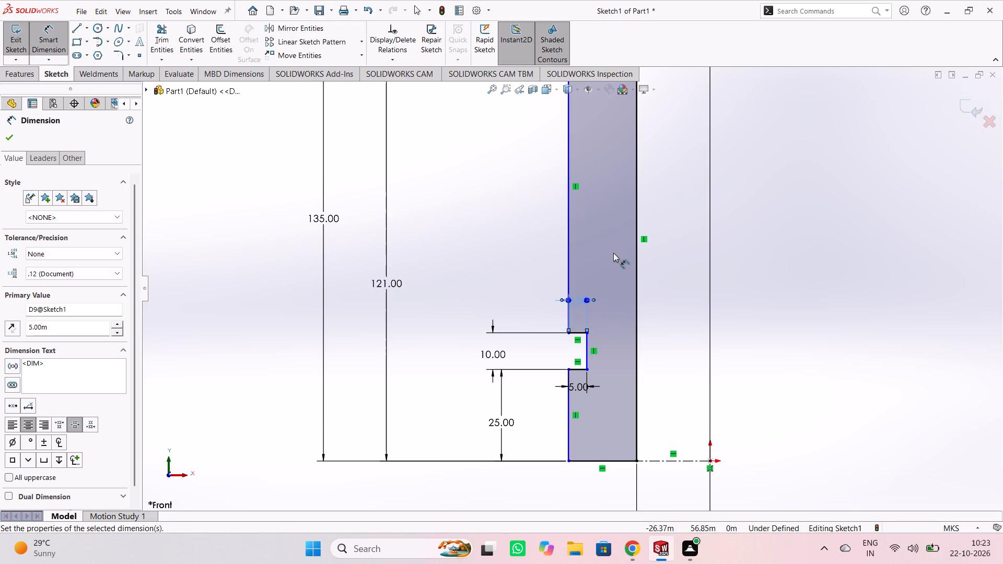
click(613, 253)
Dimension the profile's bottom horizontal line and set its length to 25 m.
scroll(588, 328, down, 4)
scroll(588, 328, up, 8)
scroll(592, 316, down, 4)
scroll(598, 315, up, 2)
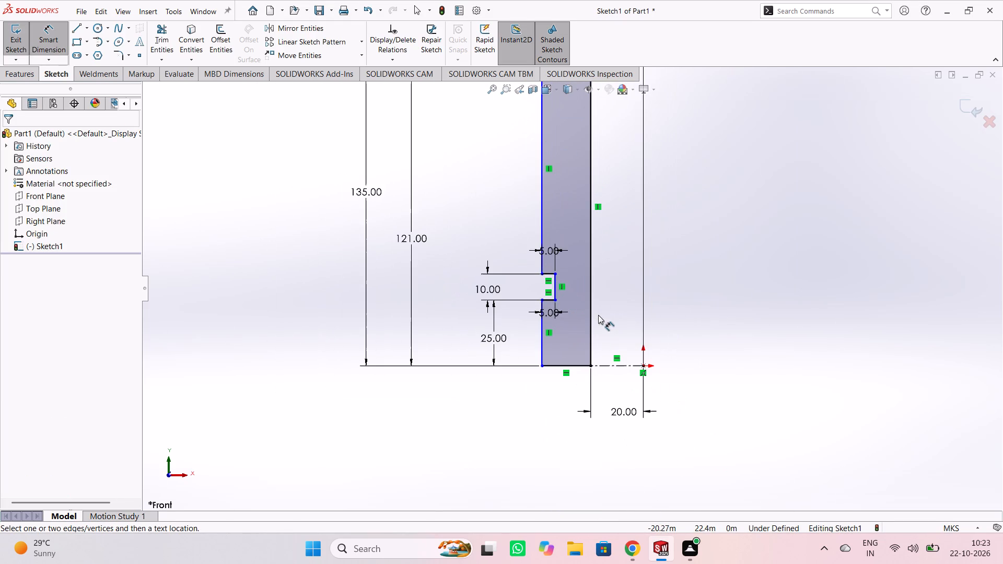
scroll(598, 315, down, 2)
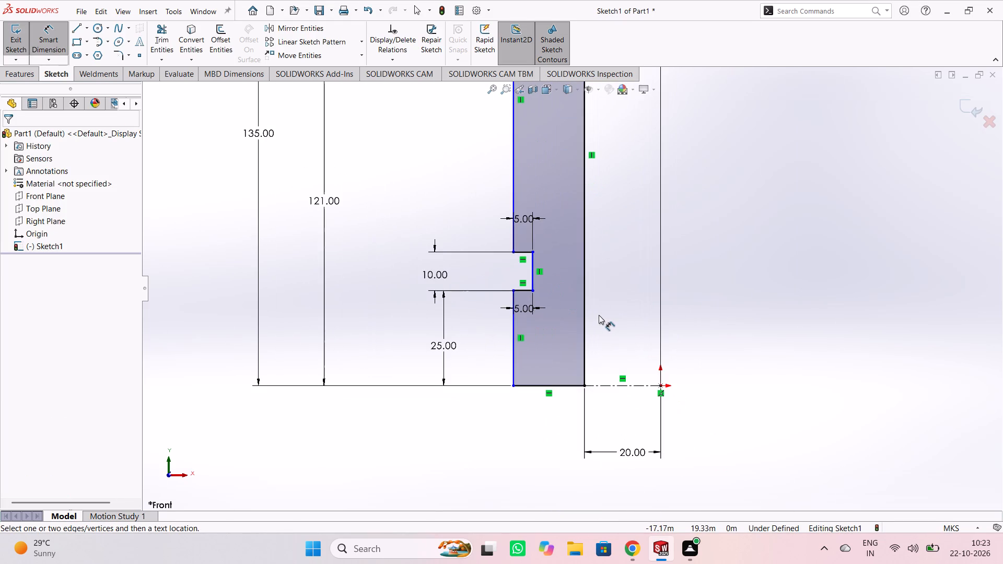
scroll(599, 315, up, 1)
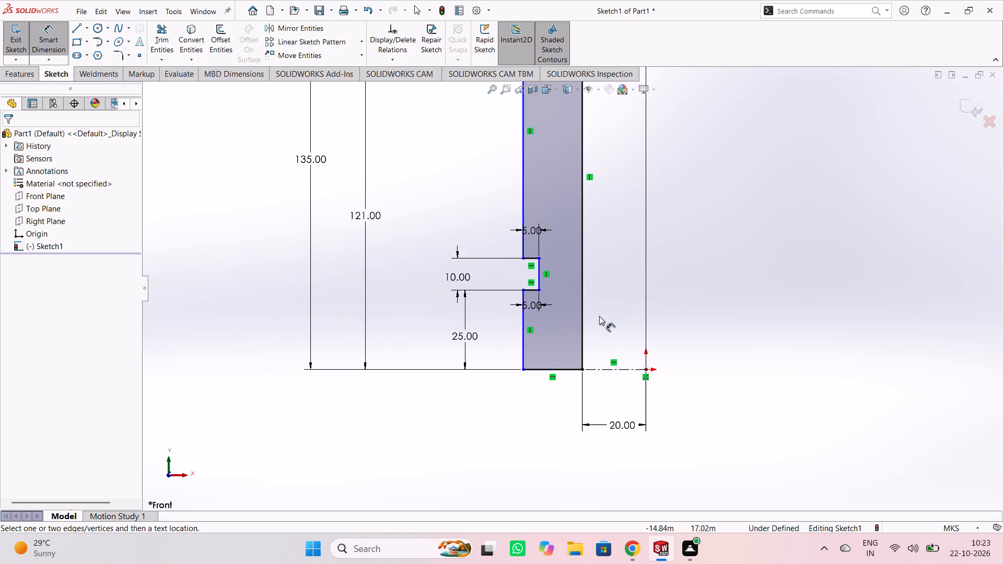
scroll(599, 316, down, 4)
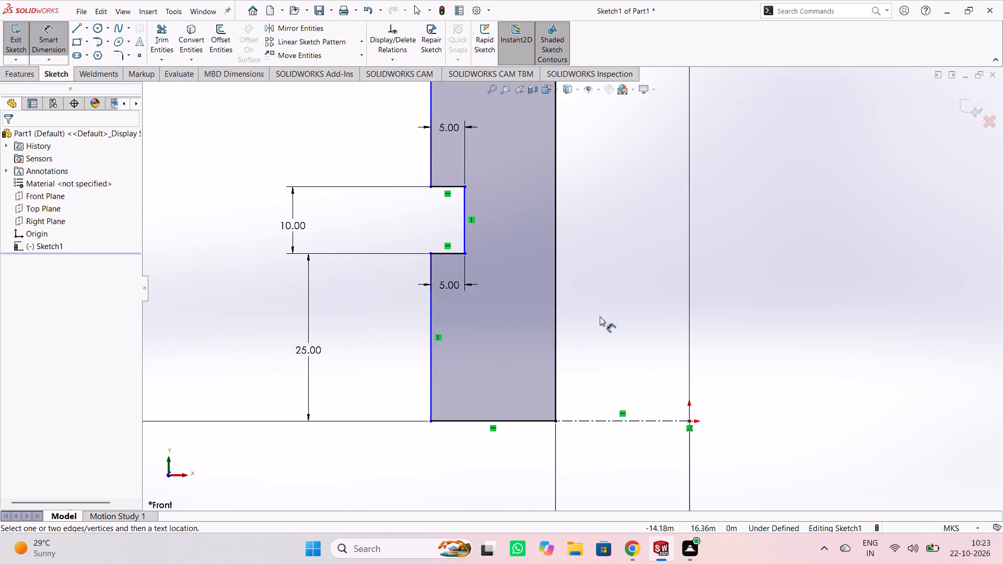
scroll(600, 316, down, 1)
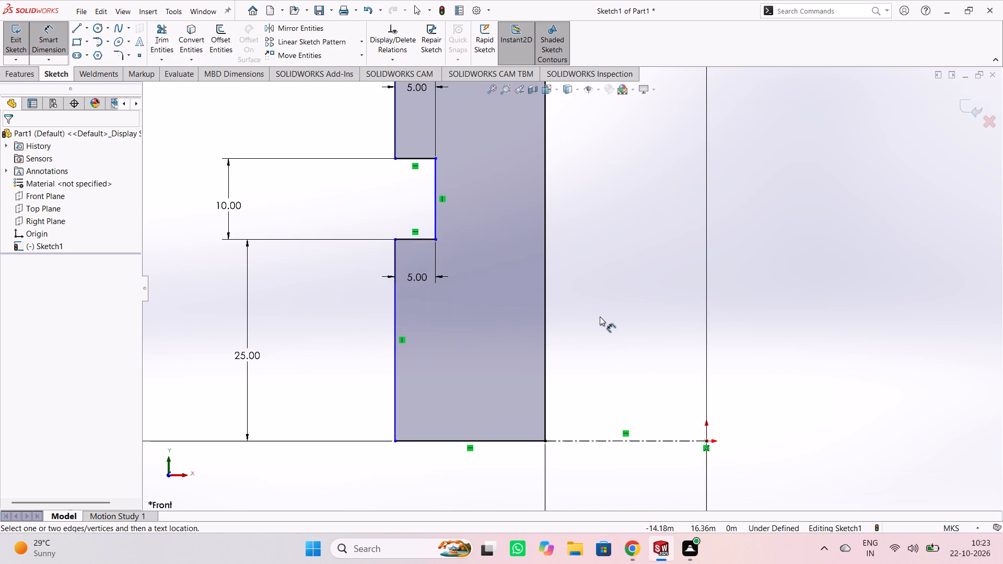
scroll(600, 316, up, 1)
scroll(600, 316, down, 1)
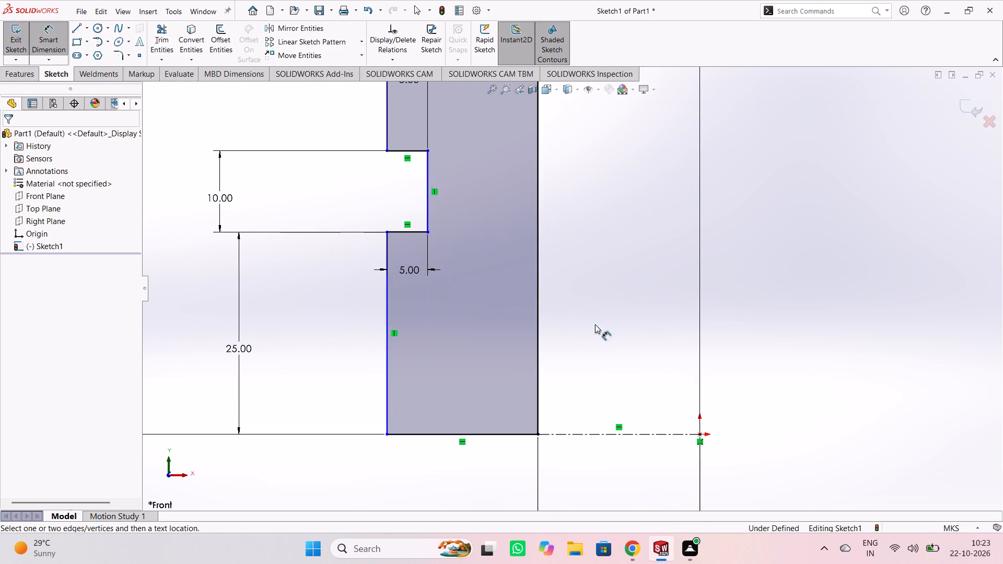
click(493, 433)
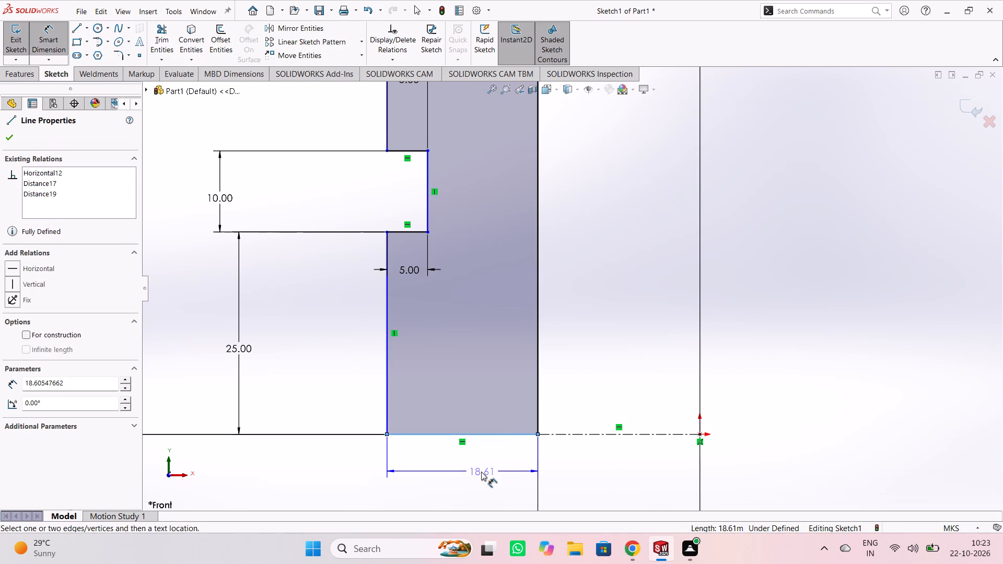
click(480, 472)
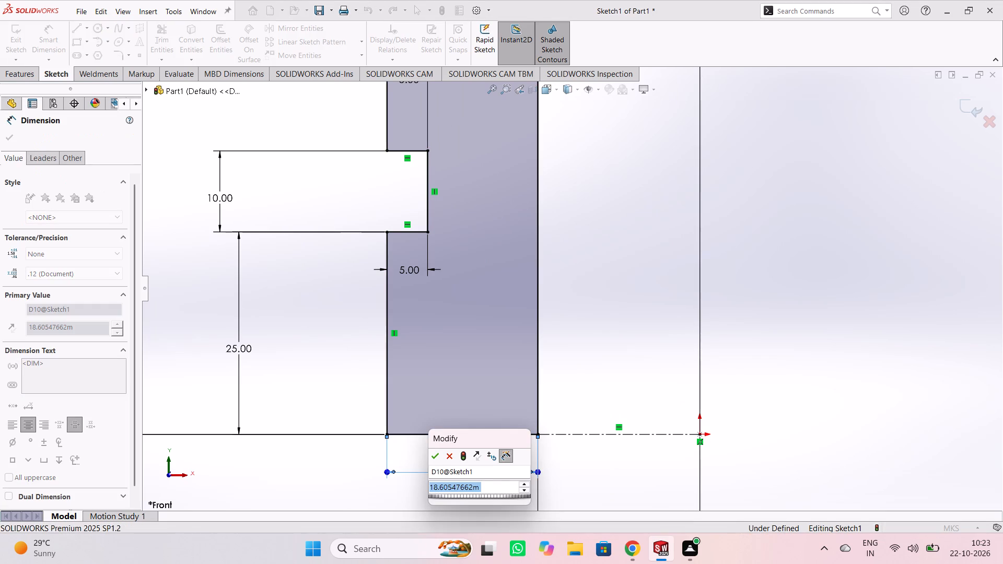
text(25)
key(Return)
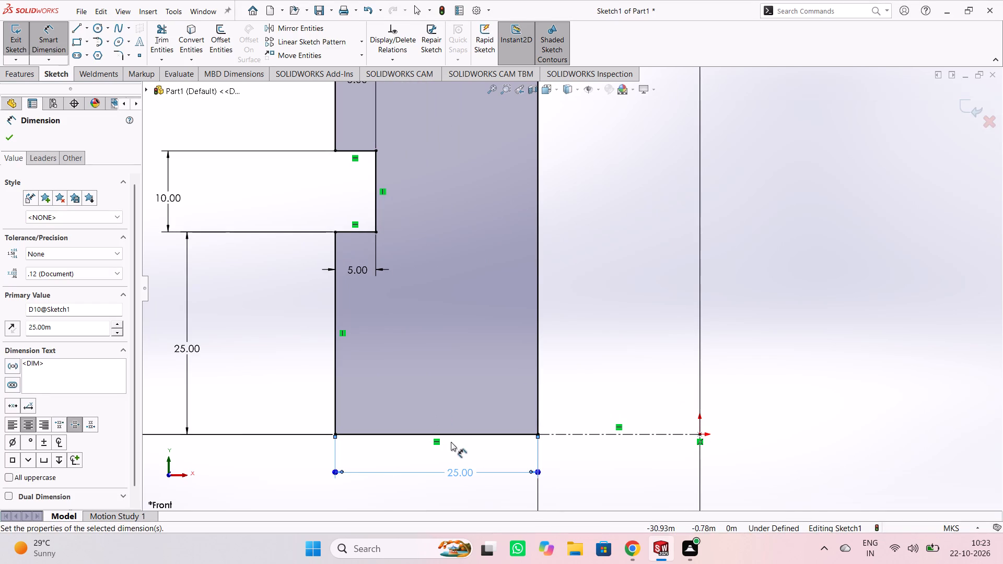
click(462, 448)
Dimension the top horizontal line of the upper block and set its length to 25 m.
scroll(449, 349, down, 3)
scroll(476, 318, up, 10)
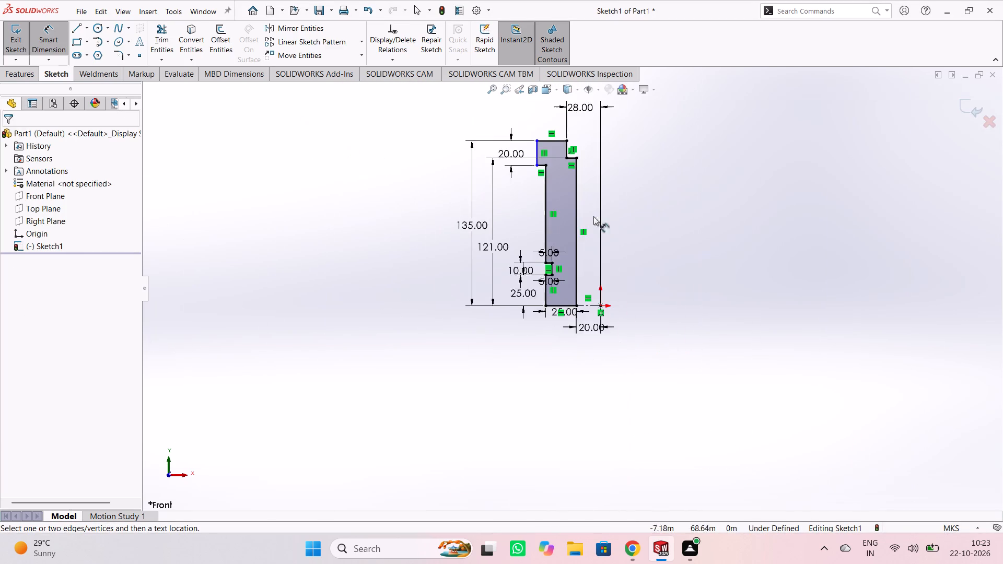
scroll(593, 216, up, 5)
scroll(565, 182, down, 4)
scroll(559, 282, down, 4)
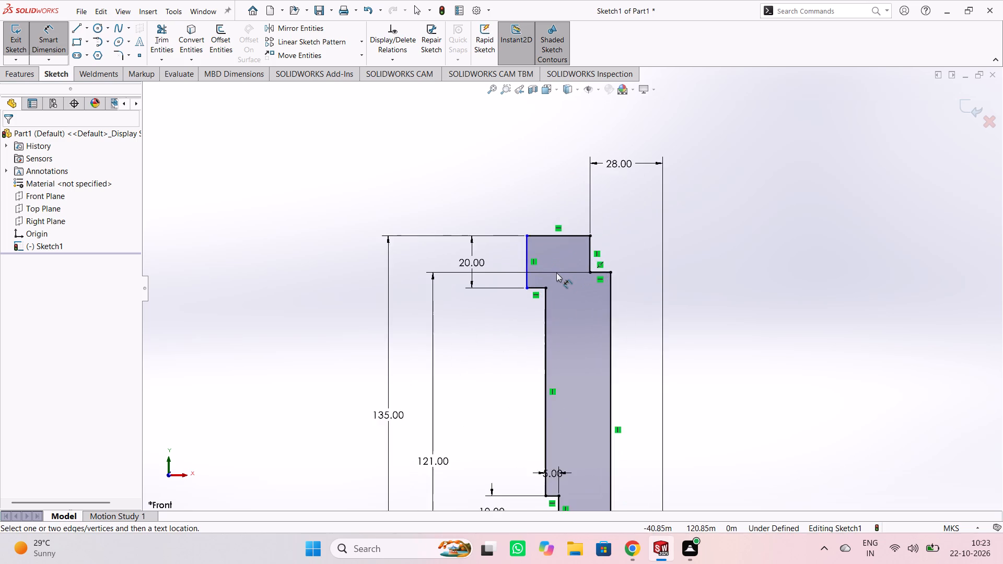
scroll(556, 273, down, 4)
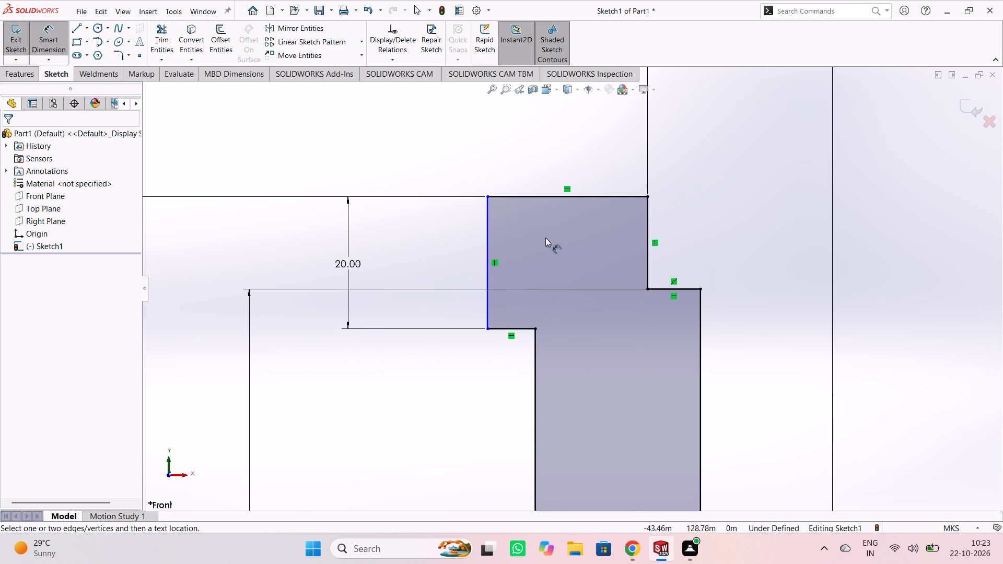
scroll(545, 238, down, 4)
scroll(528, 239, up, 5)
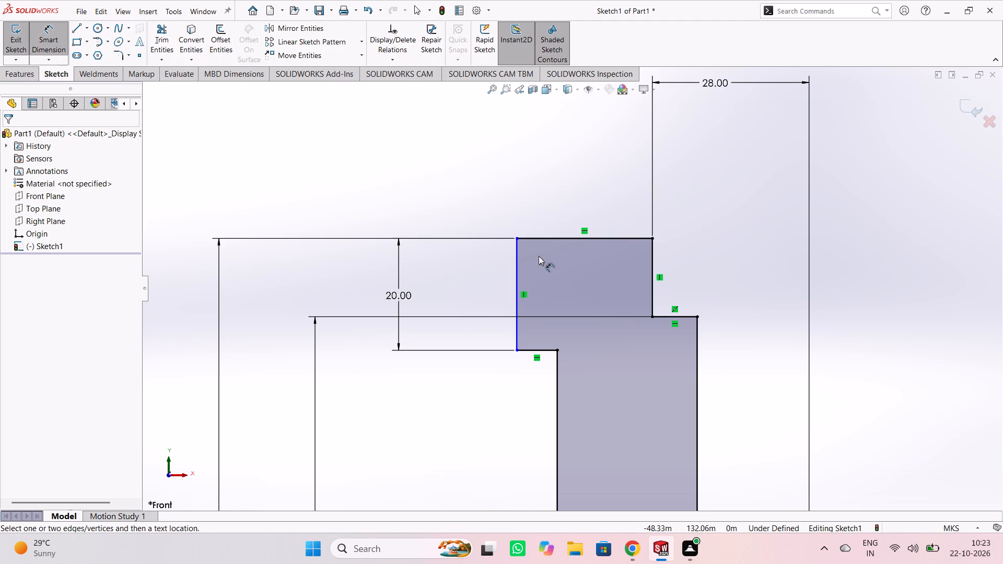
scroll(540, 265, down, 2)
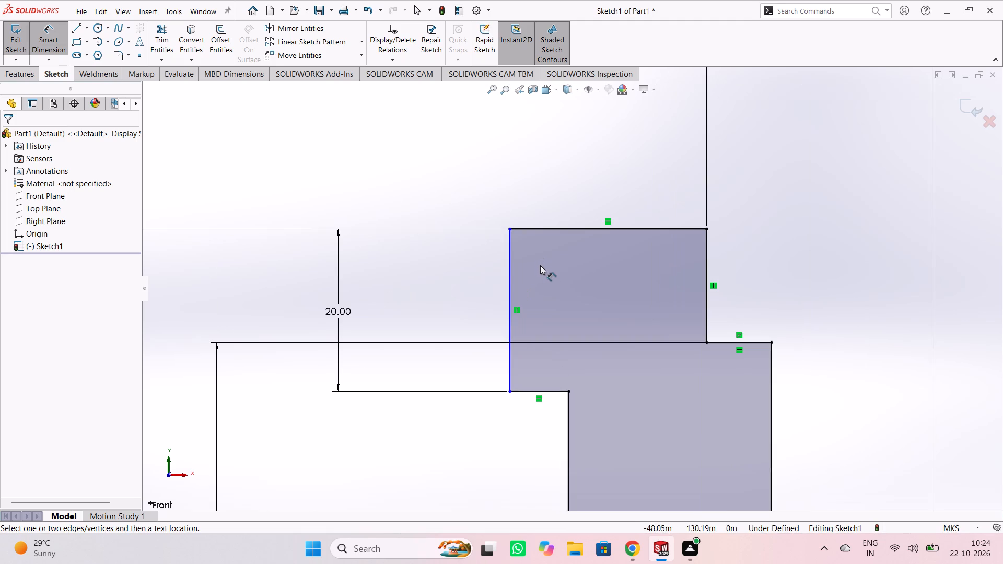
scroll(540, 265, down, 4)
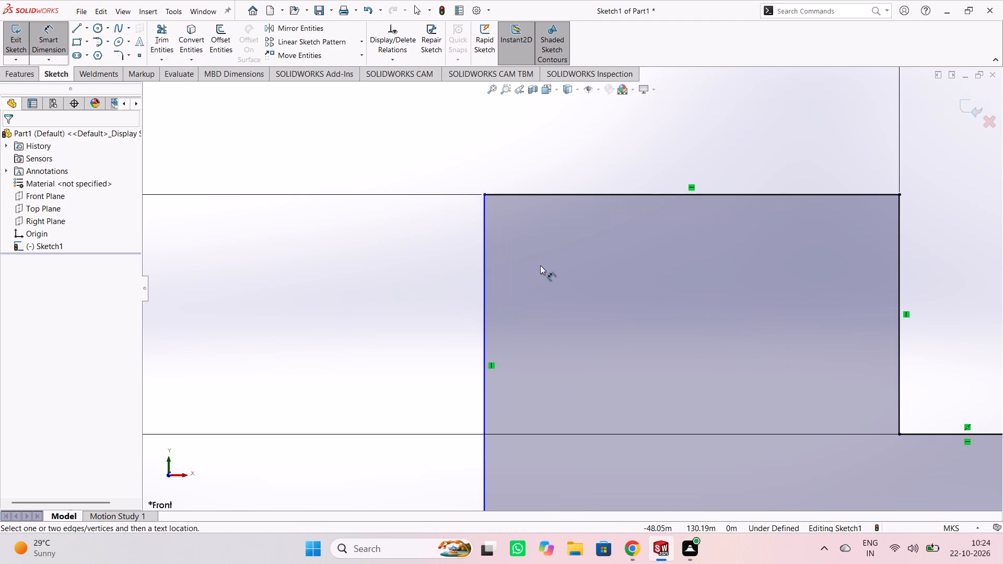
scroll(510, 265, down, 1)
scroll(510, 265, up, 1)
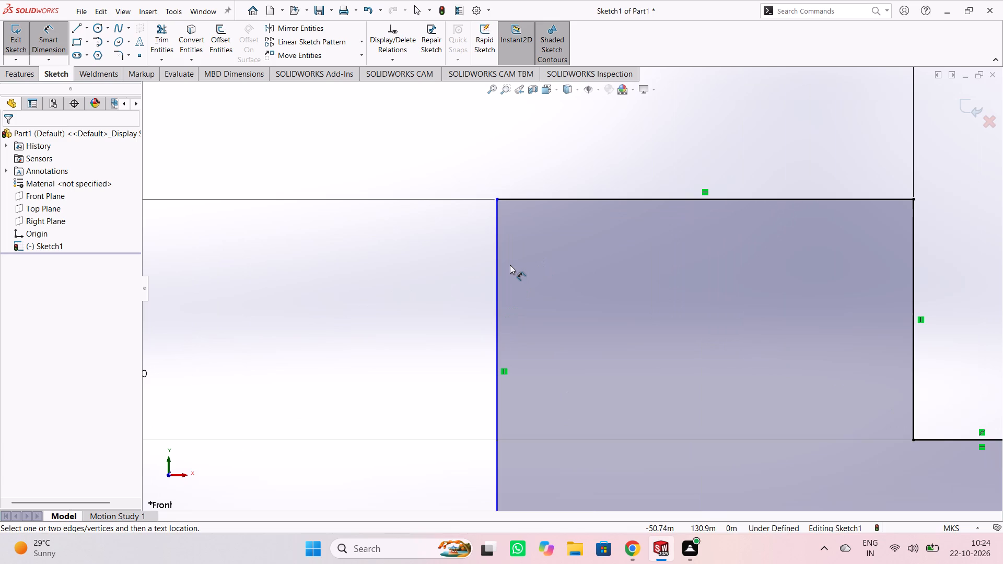
scroll(621, 259, up, 4)
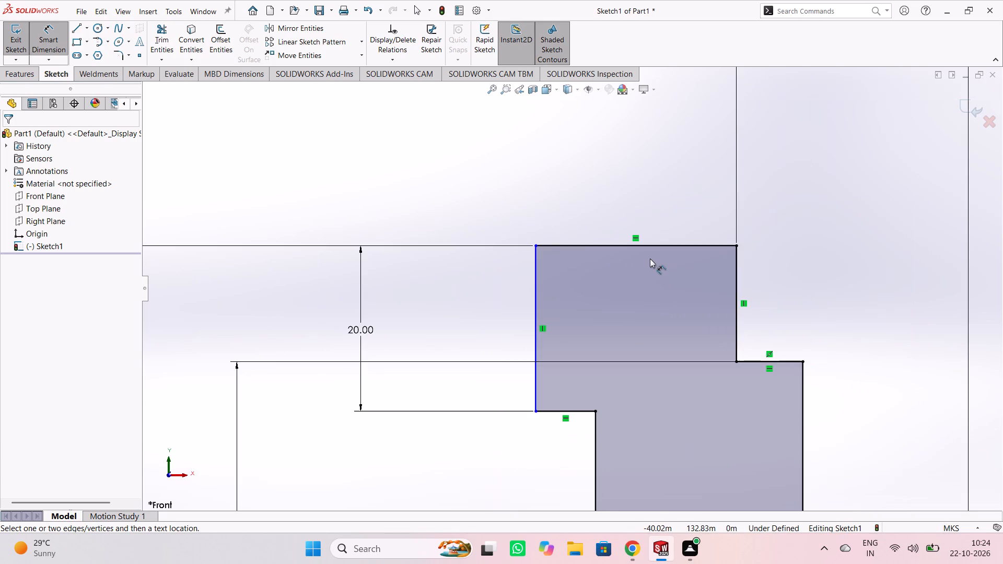
click(648, 244)
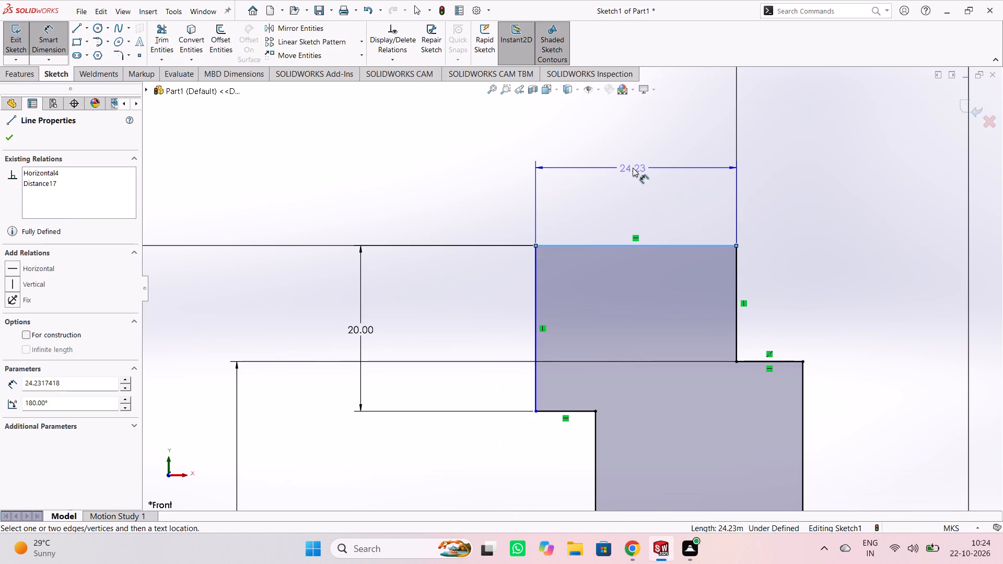
click(633, 168)
text(25)
key(Return)
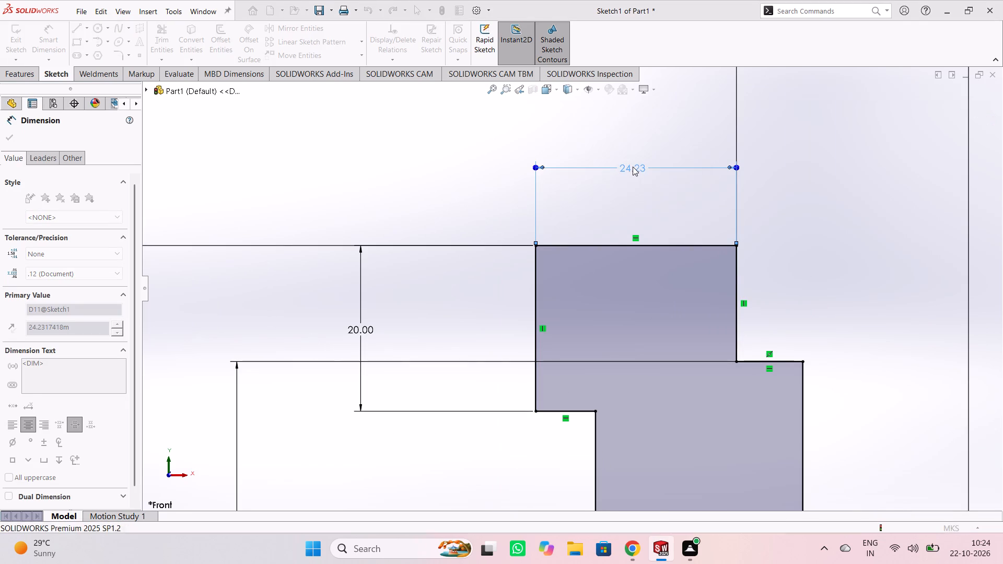
click(627, 189)
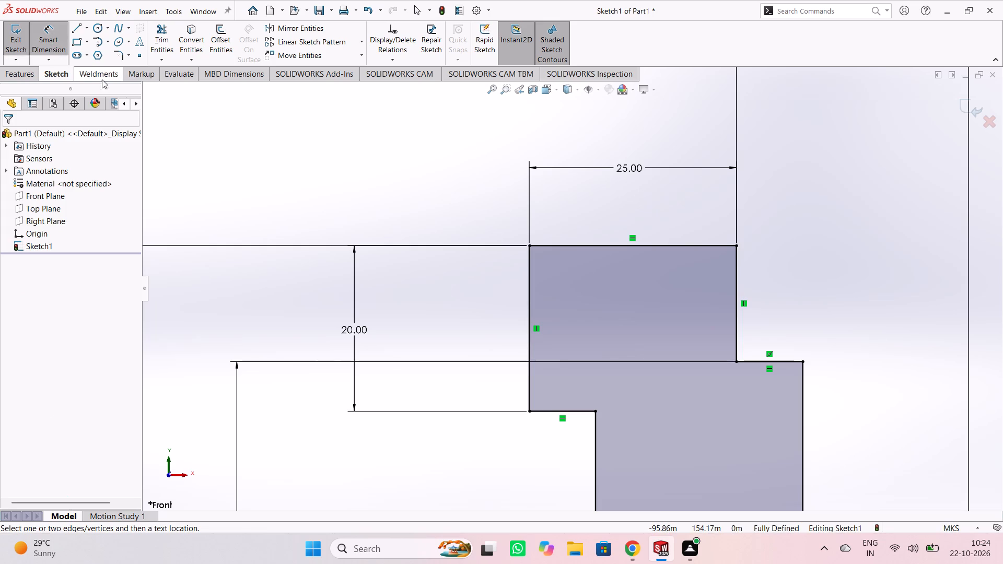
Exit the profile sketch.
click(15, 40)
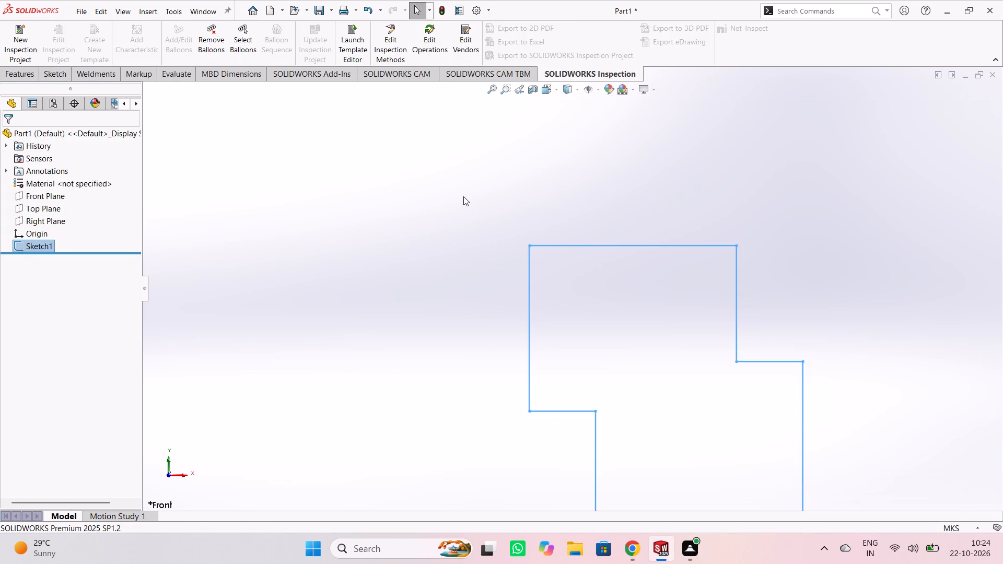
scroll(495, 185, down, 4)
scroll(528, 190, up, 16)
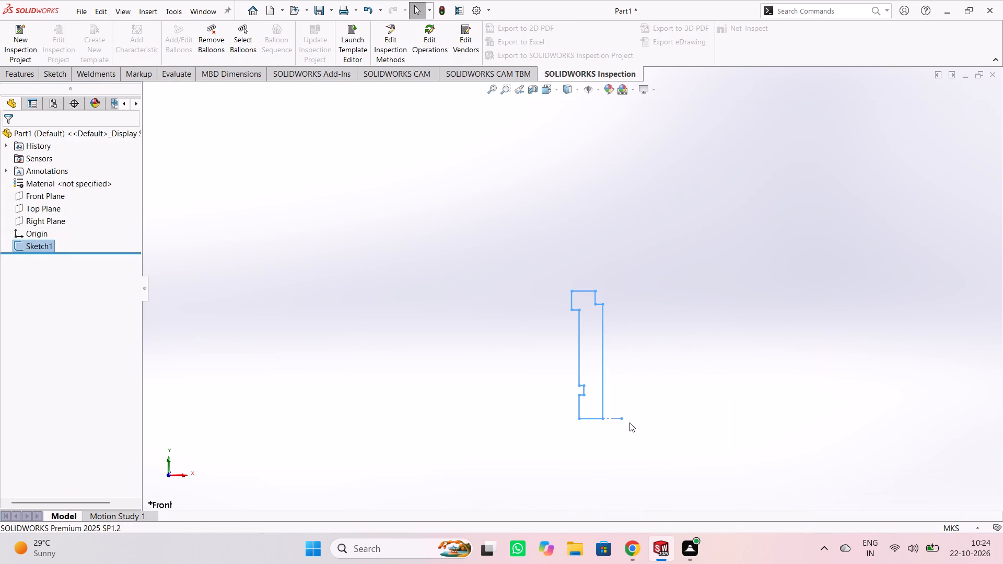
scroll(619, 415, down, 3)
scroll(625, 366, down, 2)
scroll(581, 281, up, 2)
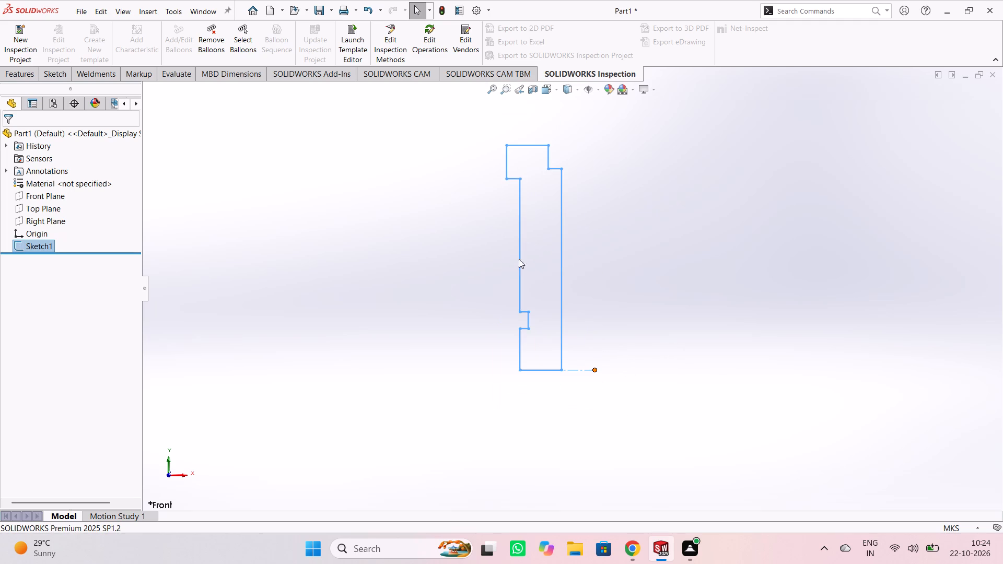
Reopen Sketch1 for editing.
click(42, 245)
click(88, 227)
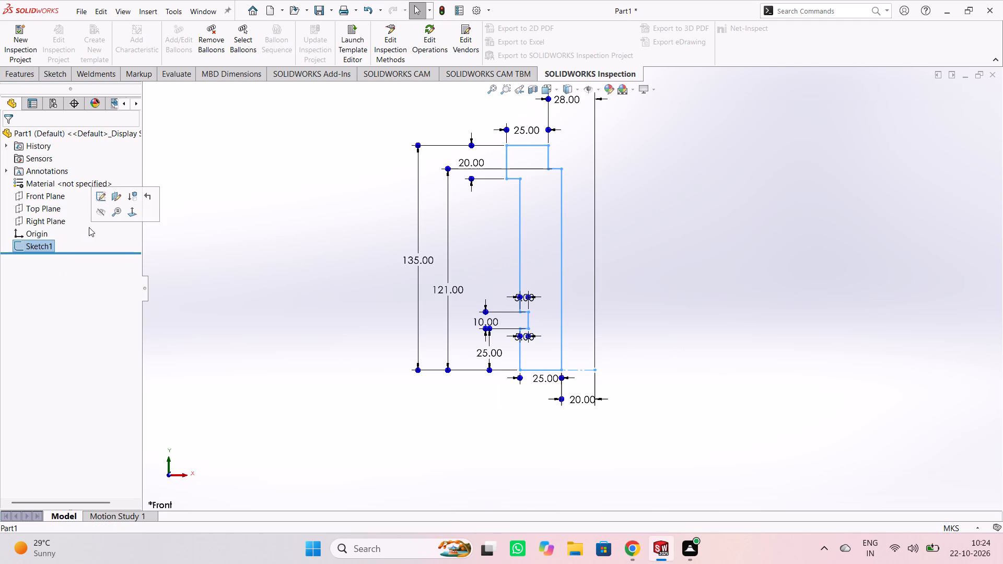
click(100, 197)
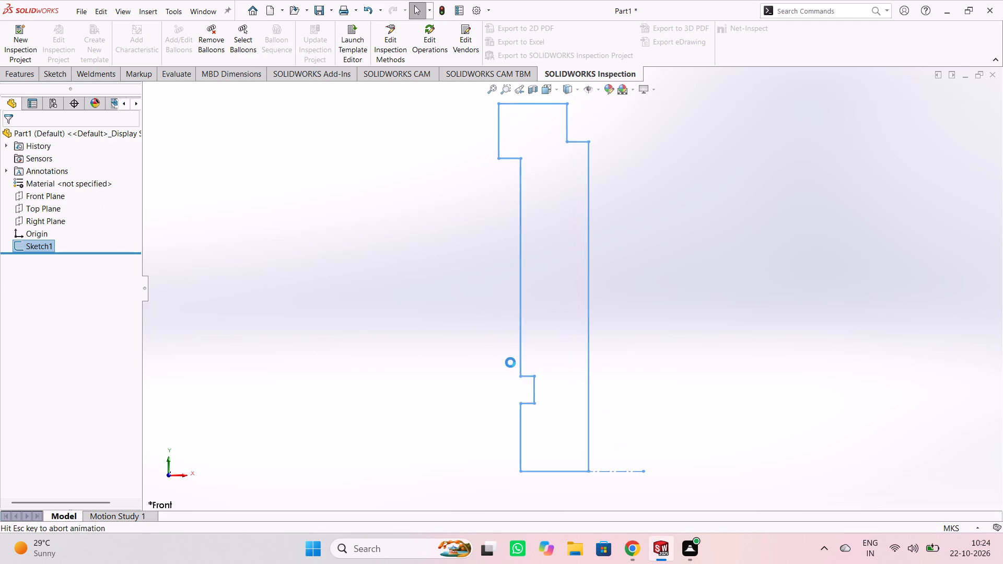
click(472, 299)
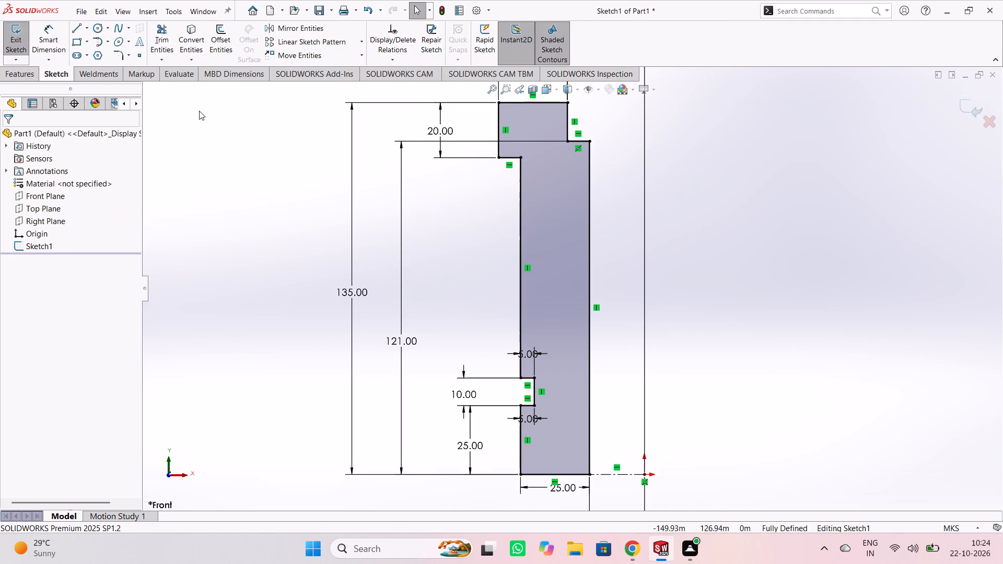
Draw a vertical line about 131.7 m long upward from the origin and convert it to construction geometry.
click(79, 28)
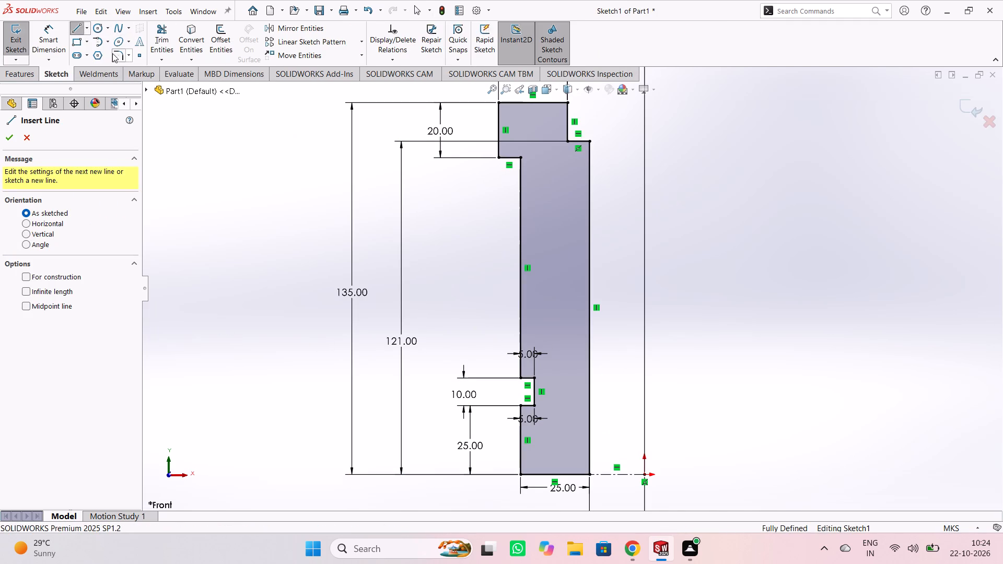
click(644, 473)
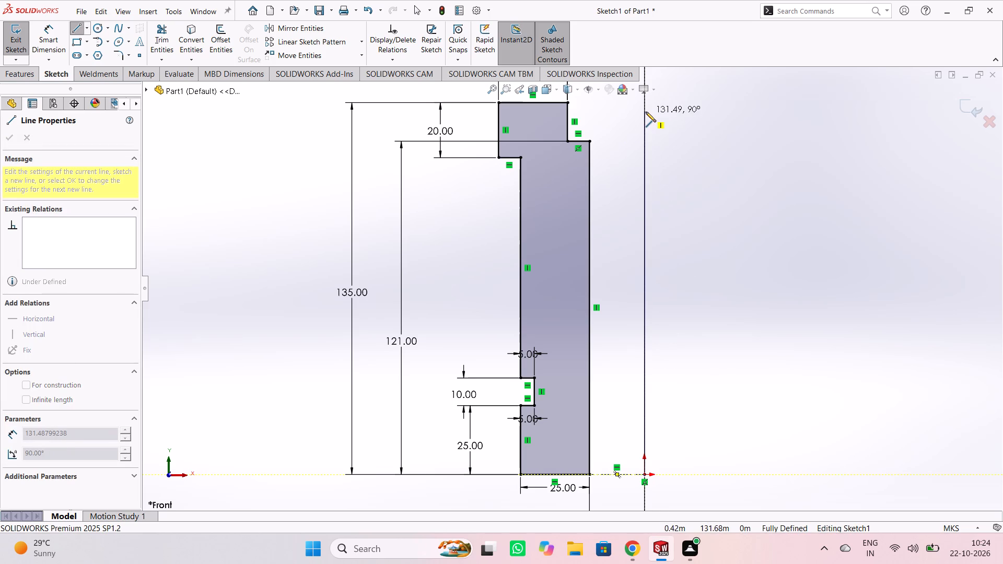
click(646, 112)
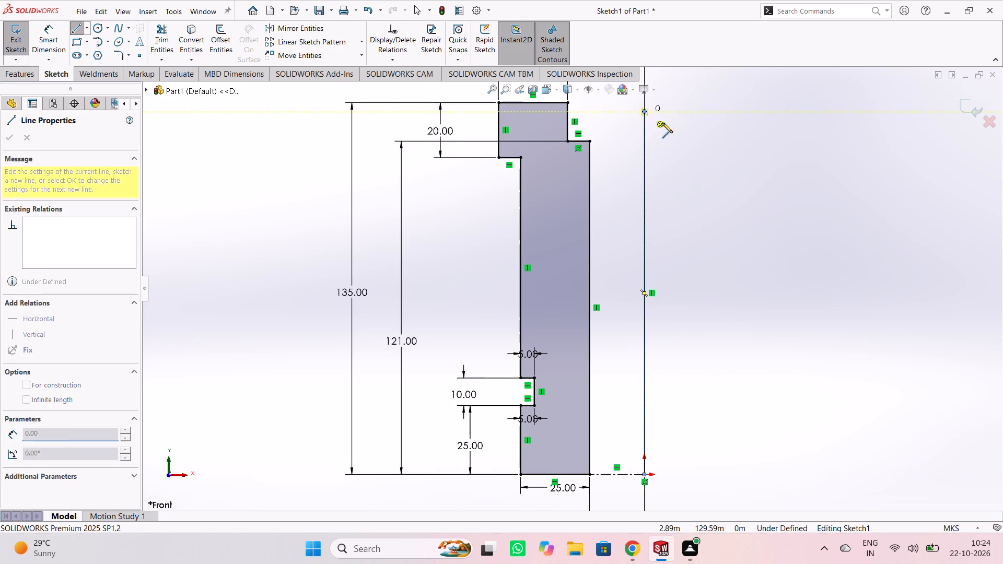
key(Escape)
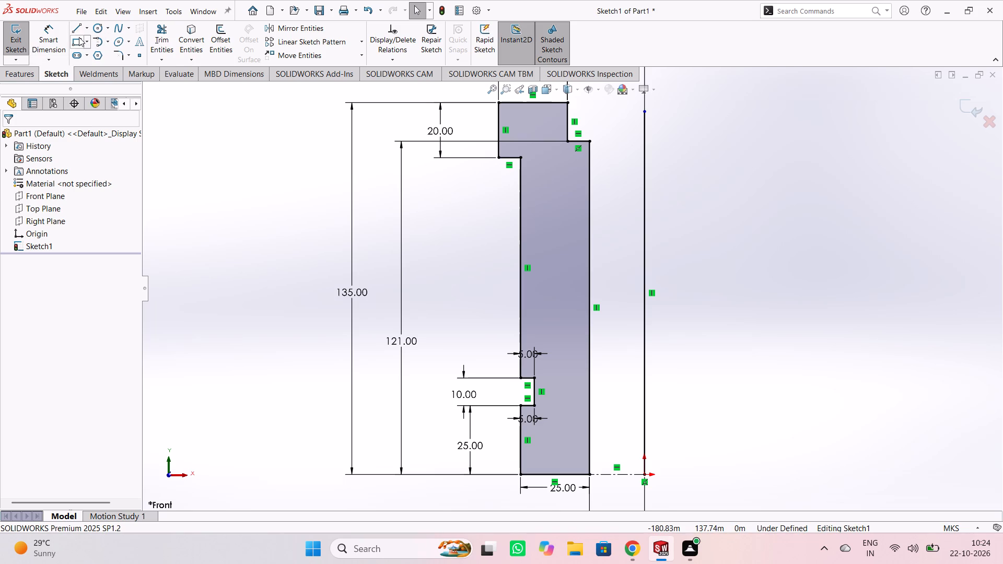
click(645, 203)
click(697, 172)
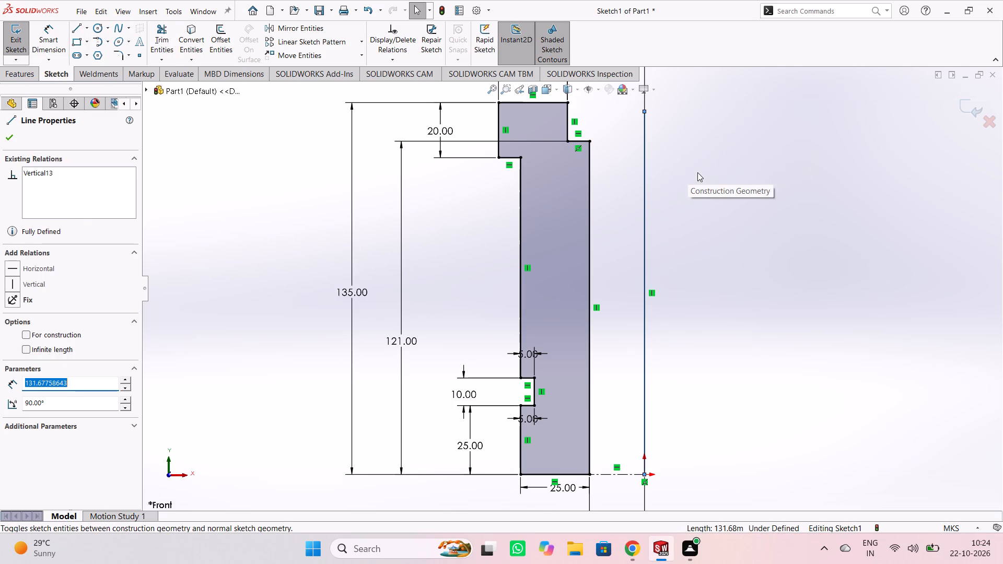
click(712, 232)
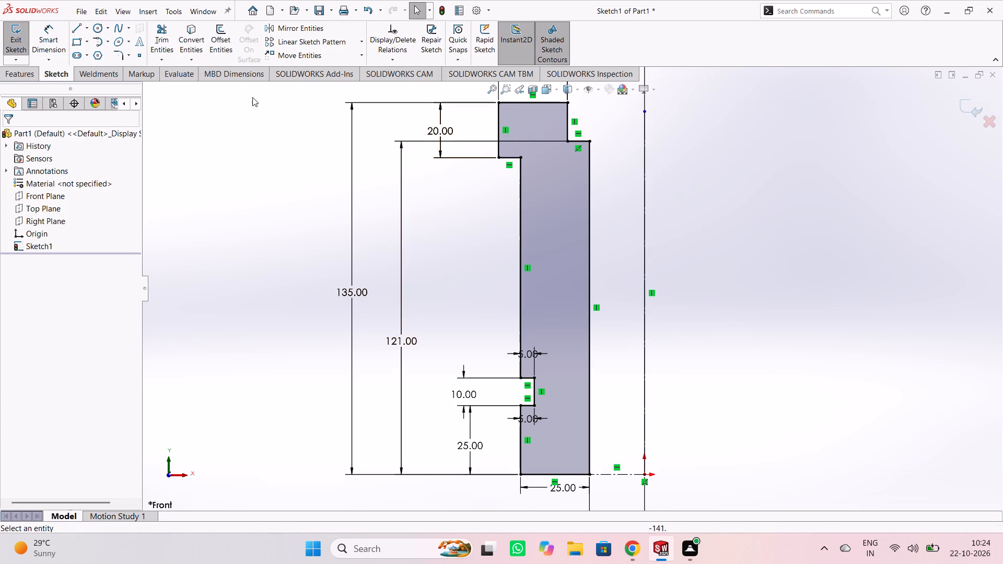
Power-trim away the horizontal construction line between the profile's base corner and the origin.
click(160, 41)
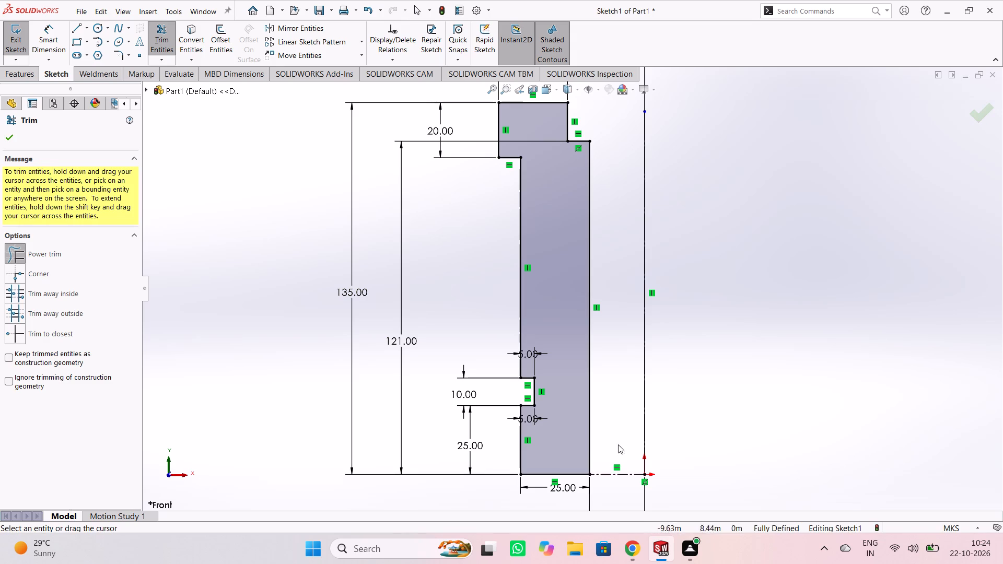
drag(618, 436, 623, 487)
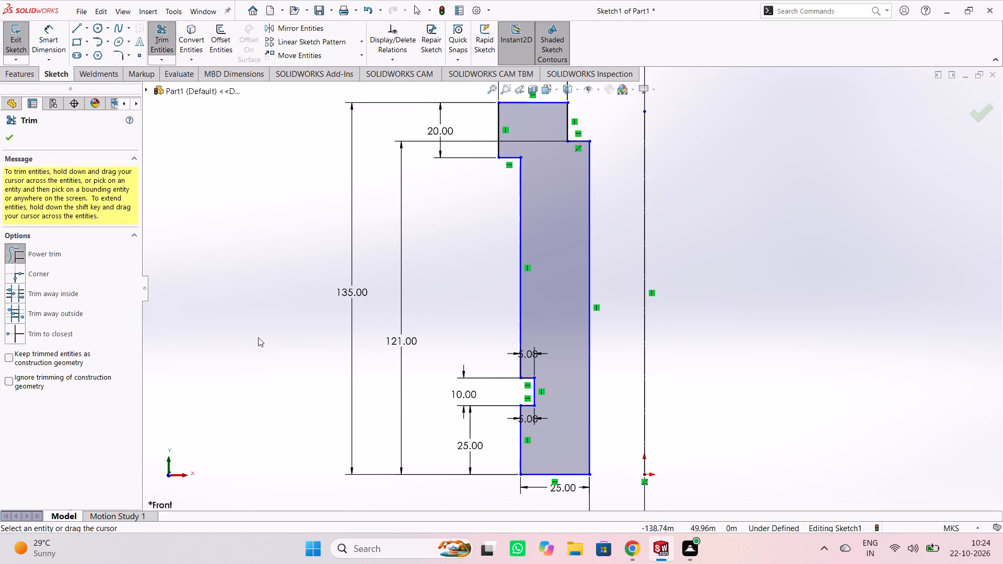
Dimension the distance between the profile's long inner vertical edge and the vertical construction centreline at 20 m.
key(Escape)
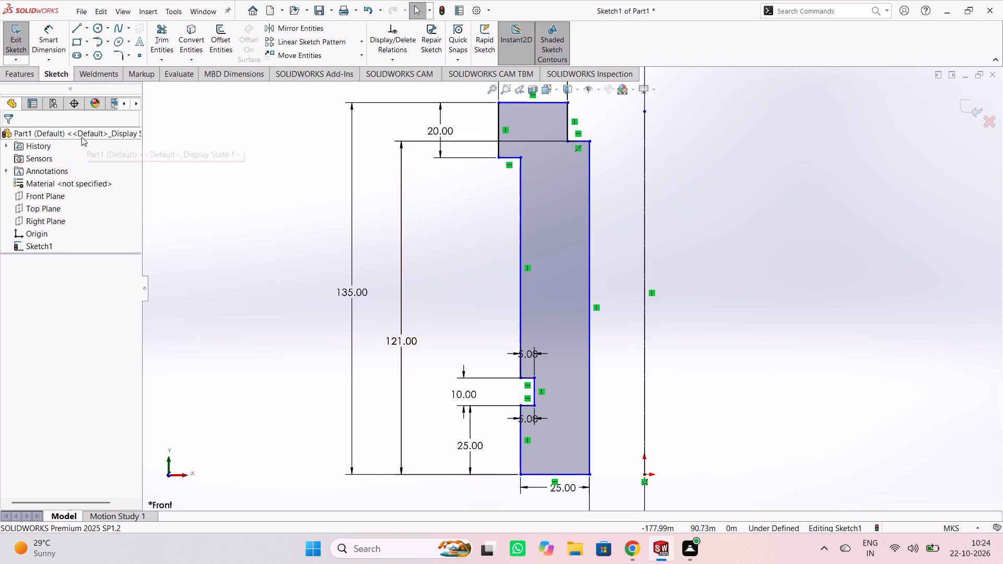
click(47, 31)
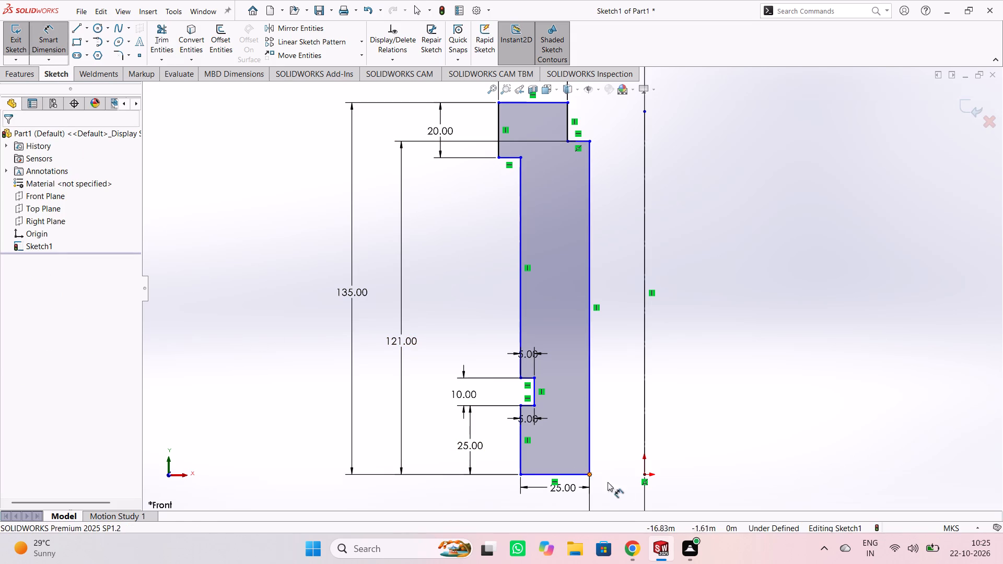
click(588, 436)
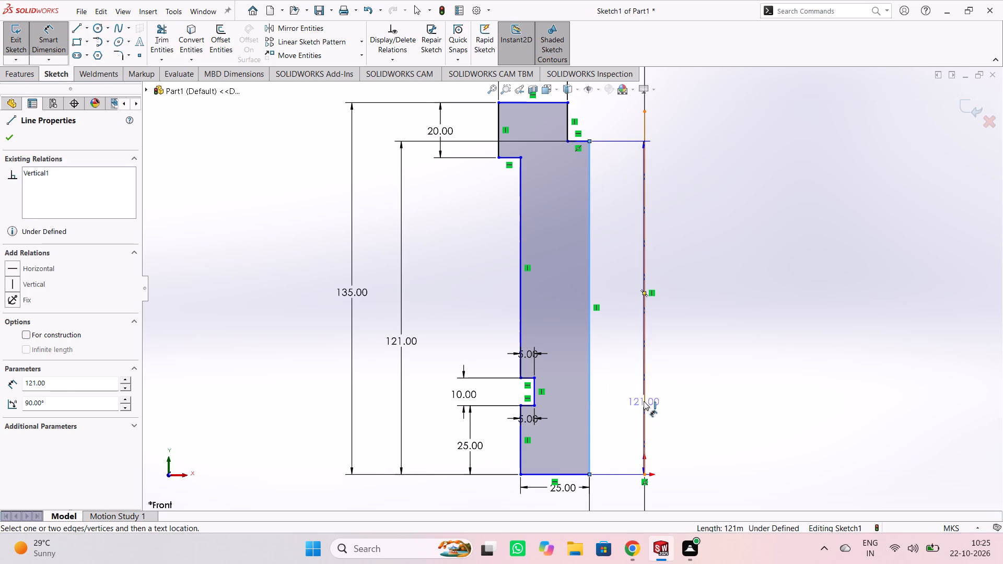
click(644, 401)
click(615, 445)
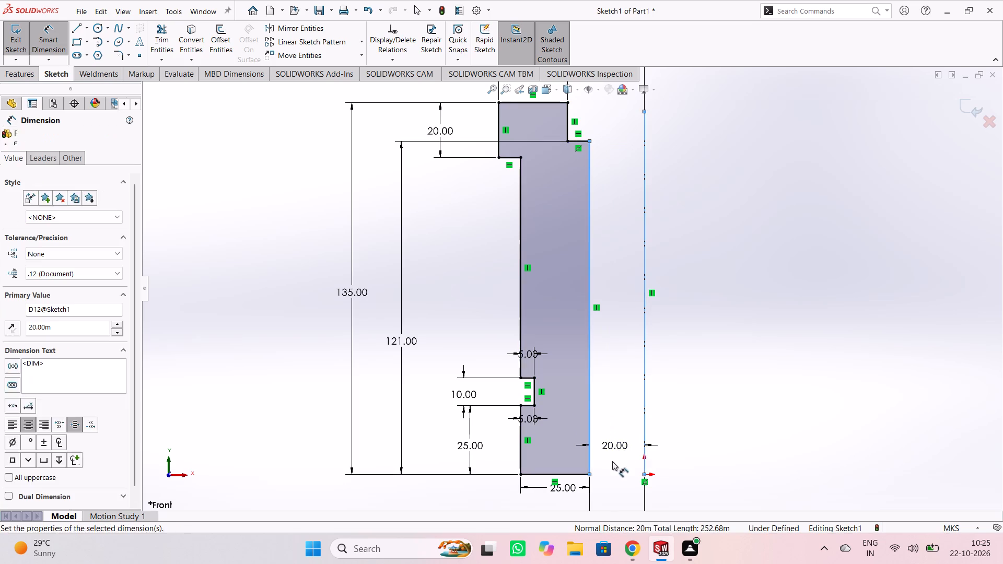
click(577, 427)
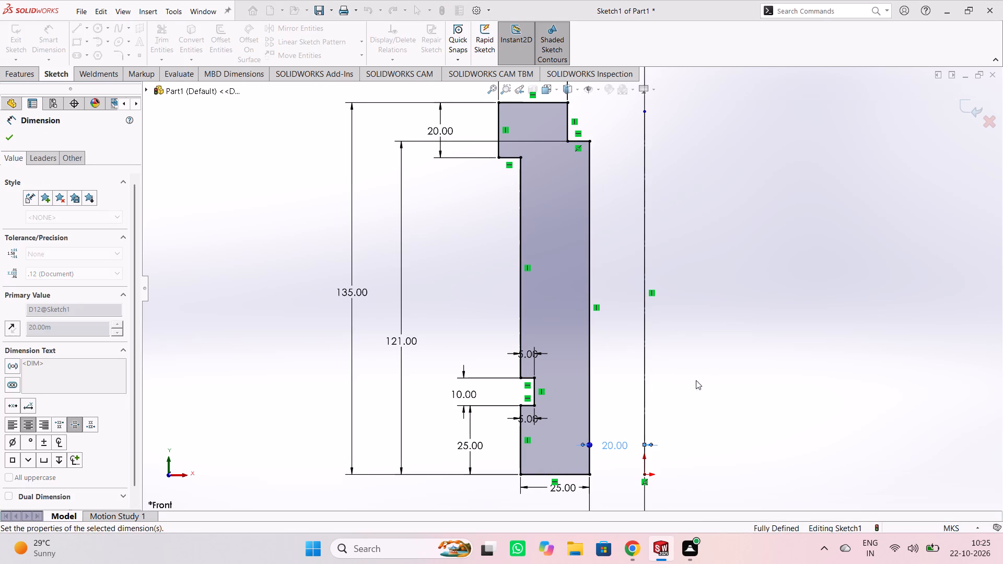
click(707, 379)
scroll(740, 320, down, 3)
scroll(746, 329, up, 4)
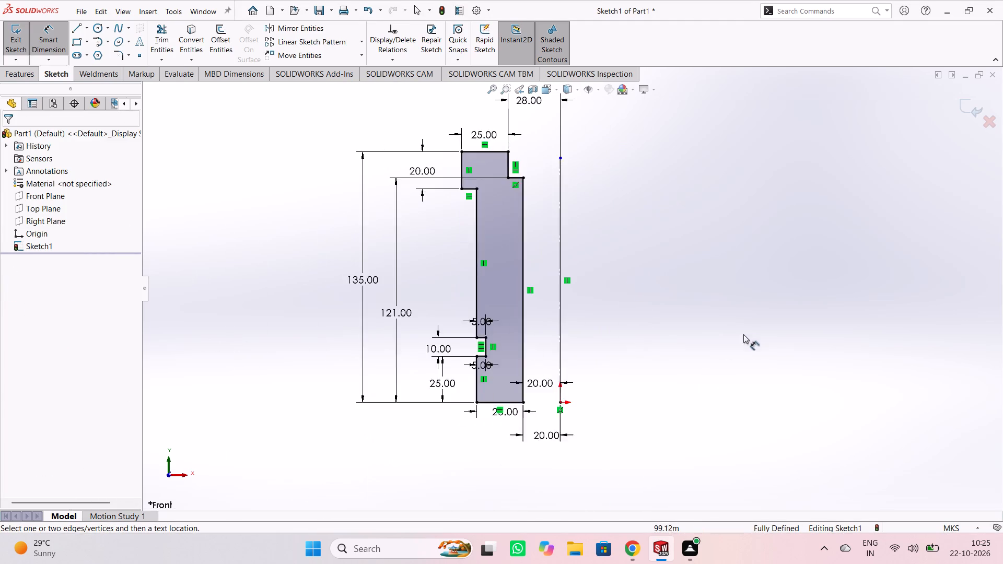
scroll(743, 334, up, 3)
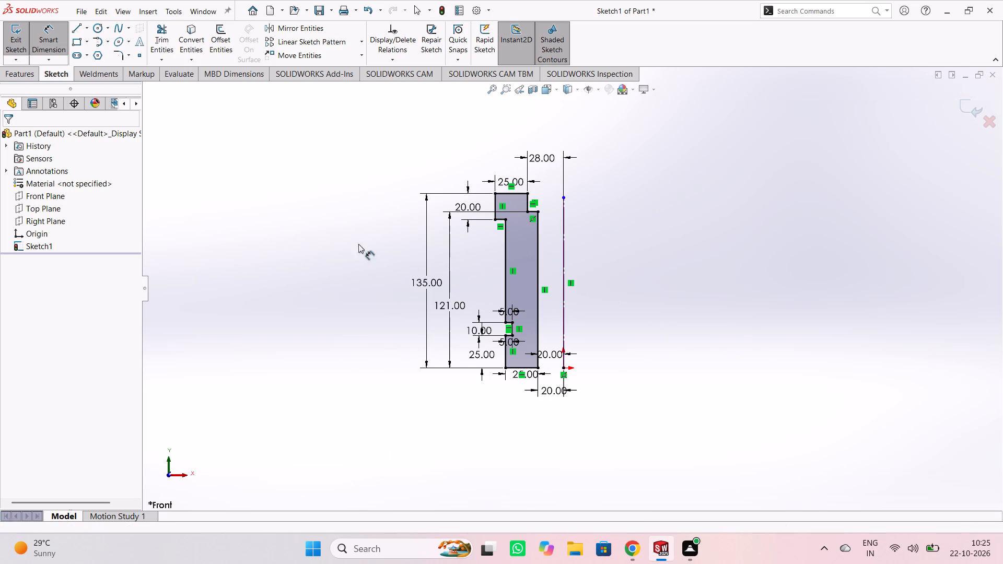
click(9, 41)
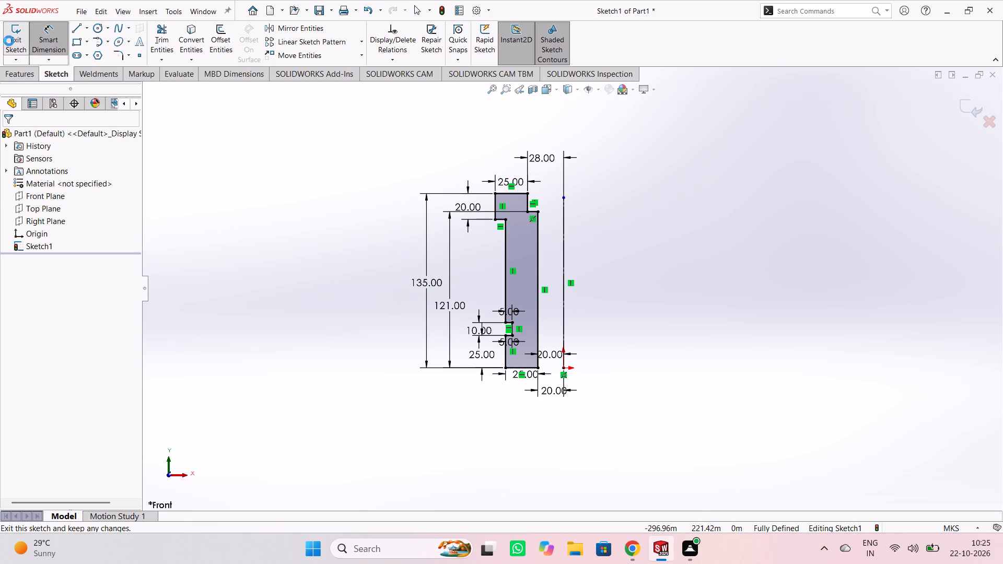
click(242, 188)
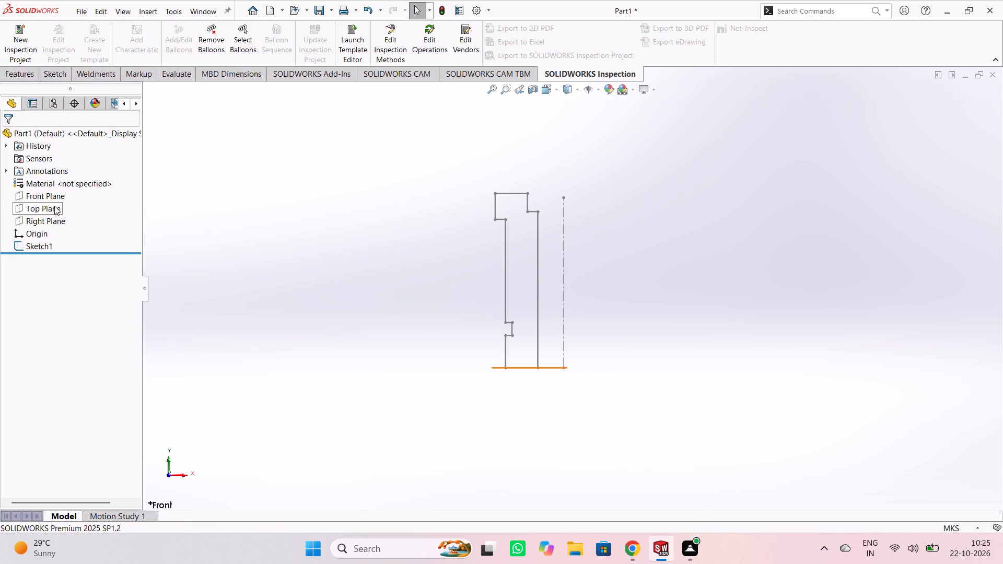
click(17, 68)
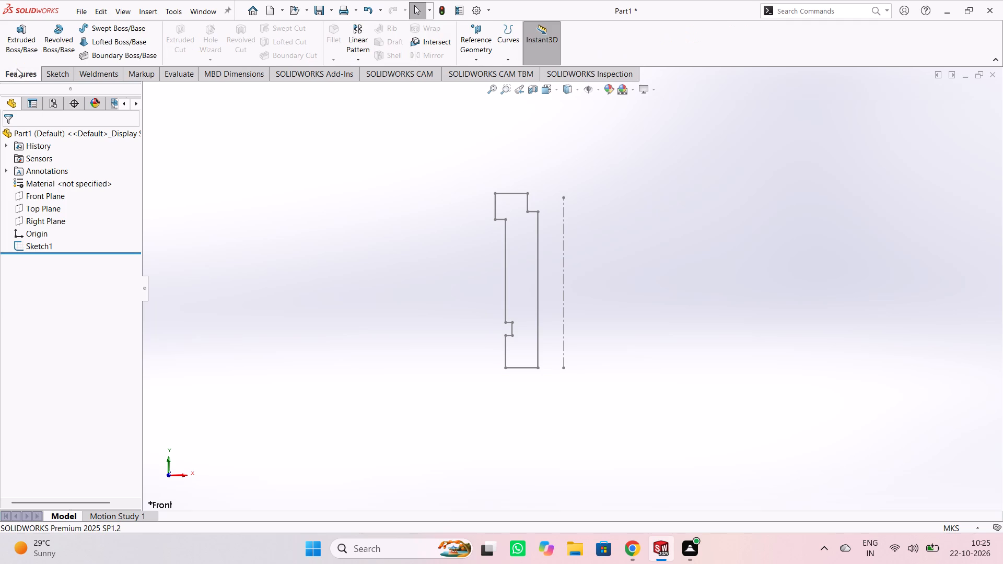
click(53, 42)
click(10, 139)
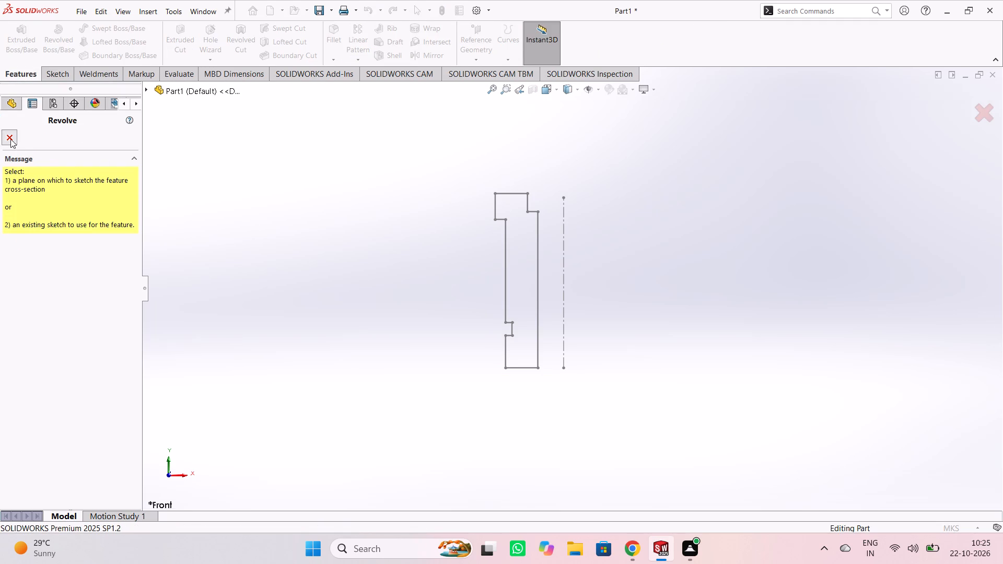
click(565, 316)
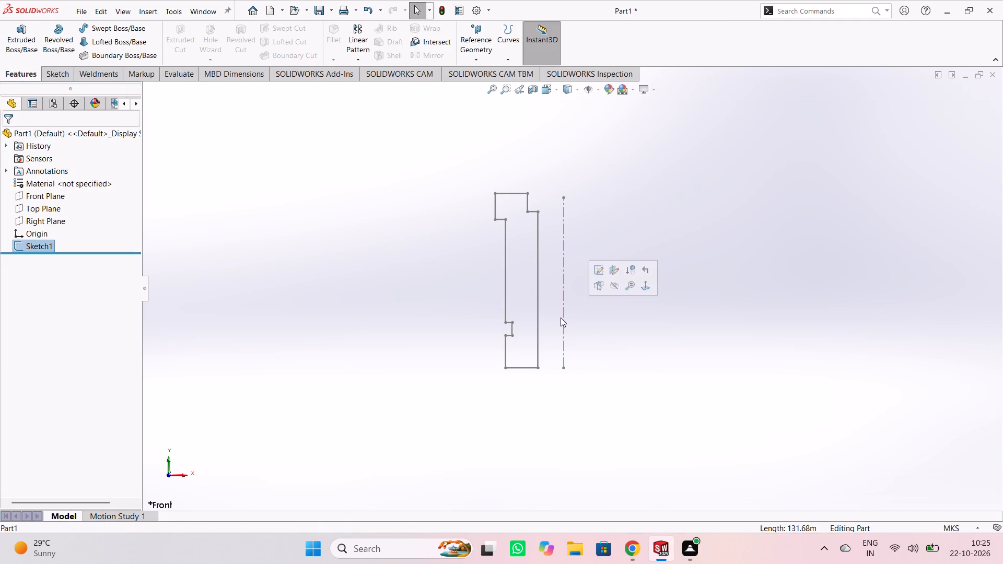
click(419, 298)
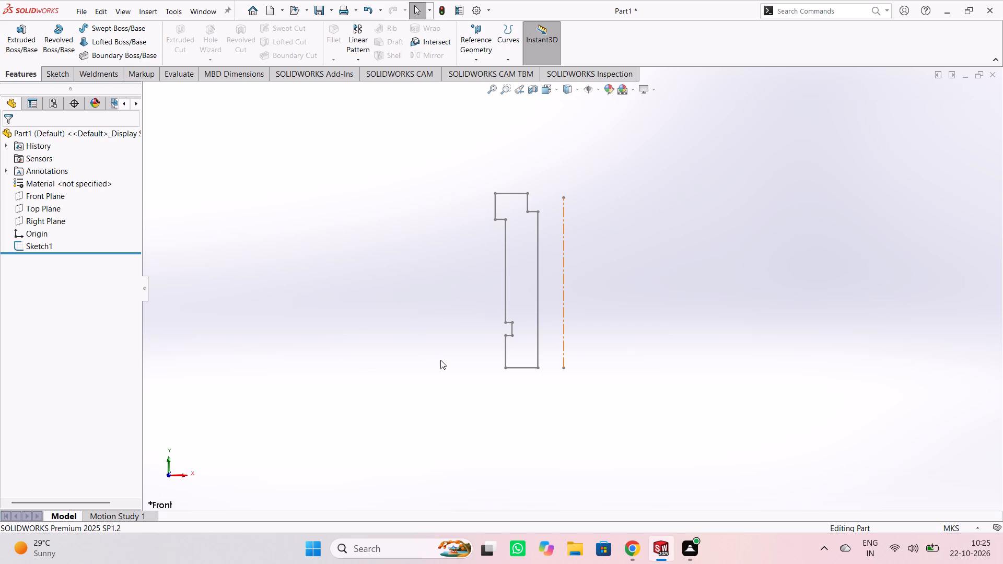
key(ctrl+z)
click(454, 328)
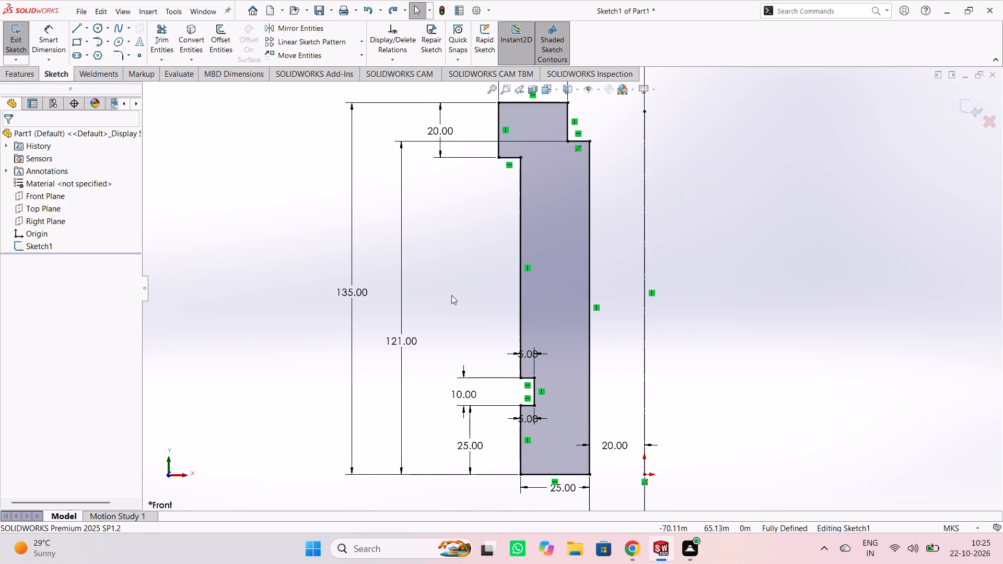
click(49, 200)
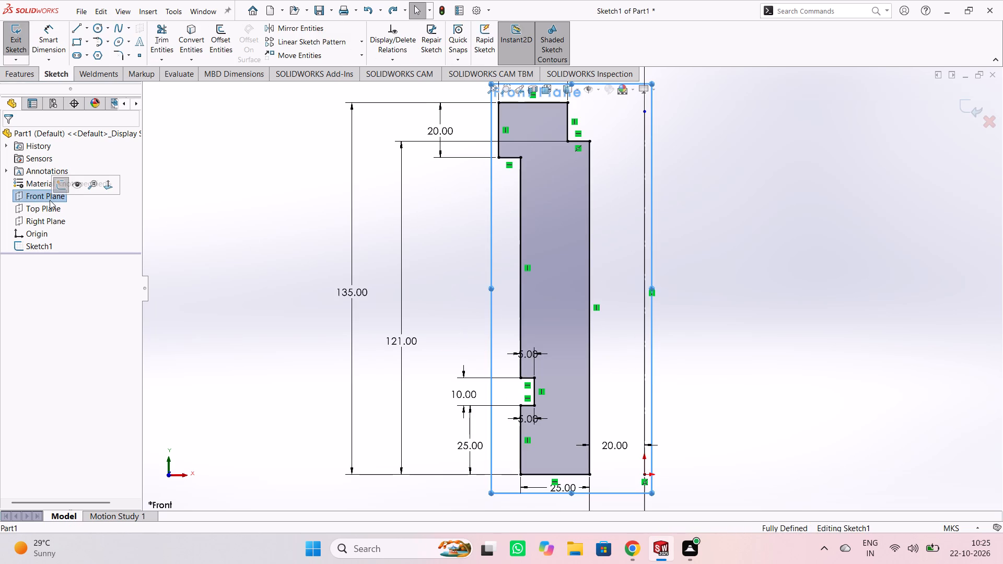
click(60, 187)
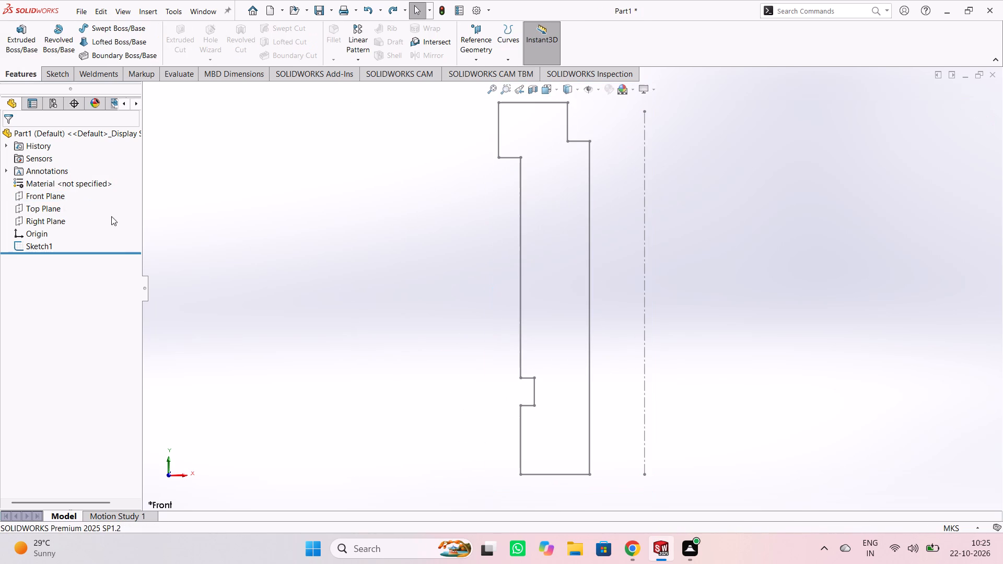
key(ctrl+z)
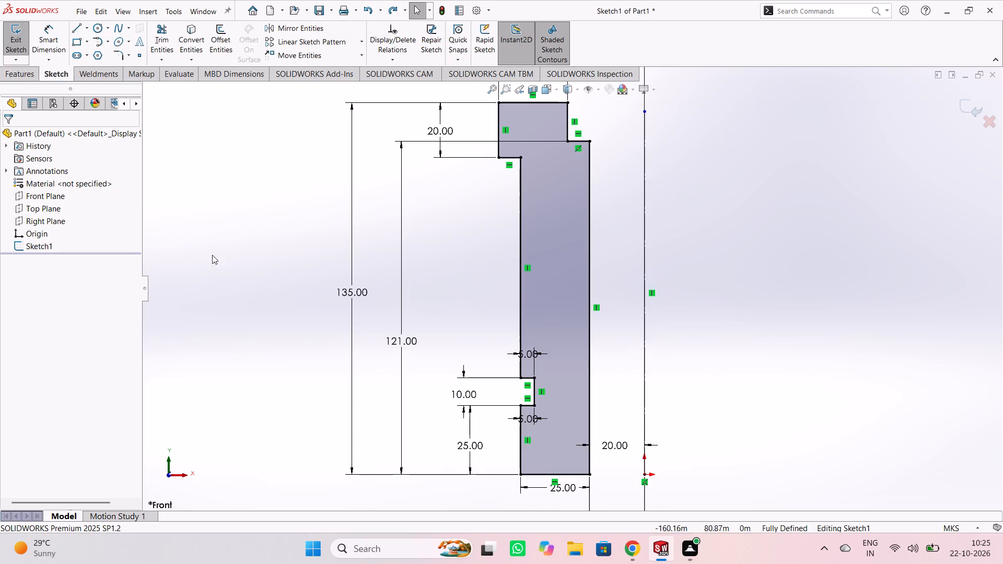
Revolve the profile 360° about the vertical construction centreline as a blind boss/base feature.
click(19, 71)
click(45, 44)
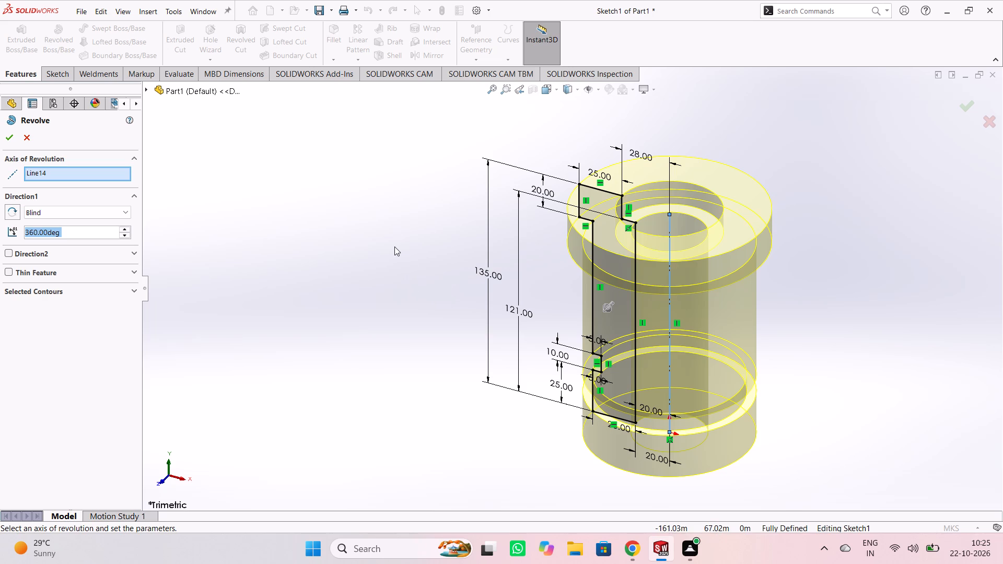
click(10, 138)
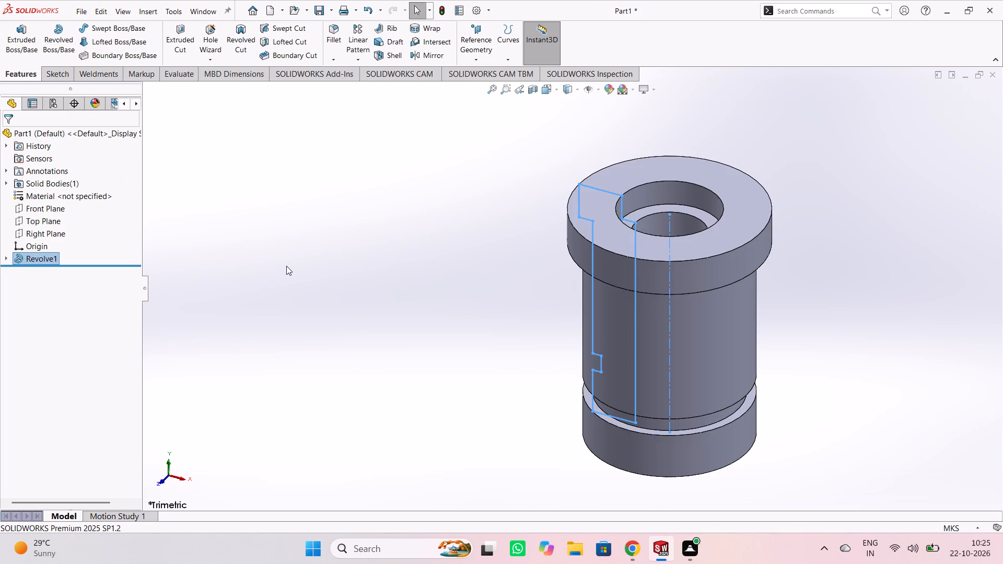
click(289, 266)
Examine the revolved part's flange, stepped bore and outer groove from several angles.
scroll(840, 302, up, 1)
middle_drag(840, 302, 779, 332)
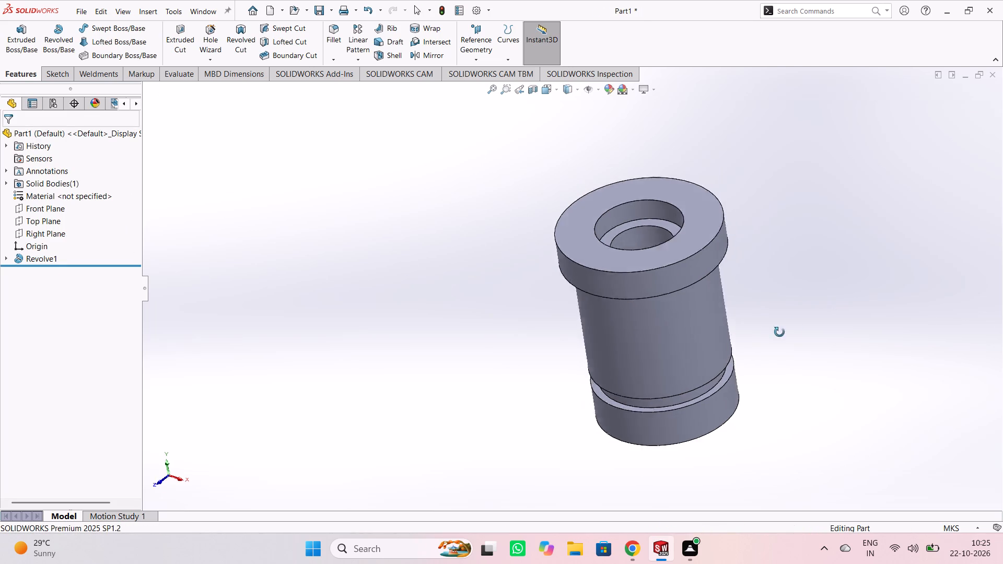
middle_drag(779, 332, 778, 375)
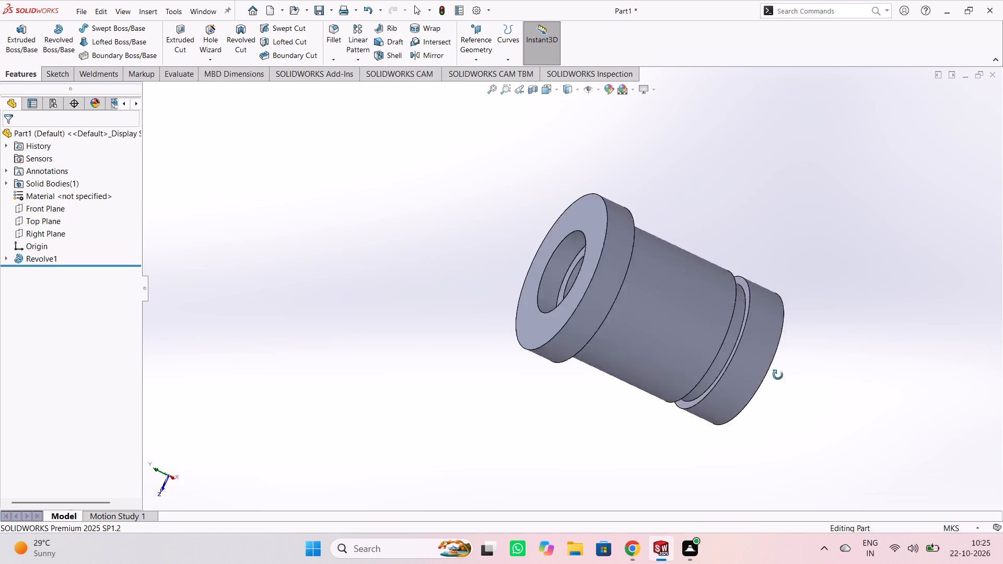
middle_drag(778, 375, 791, 379)
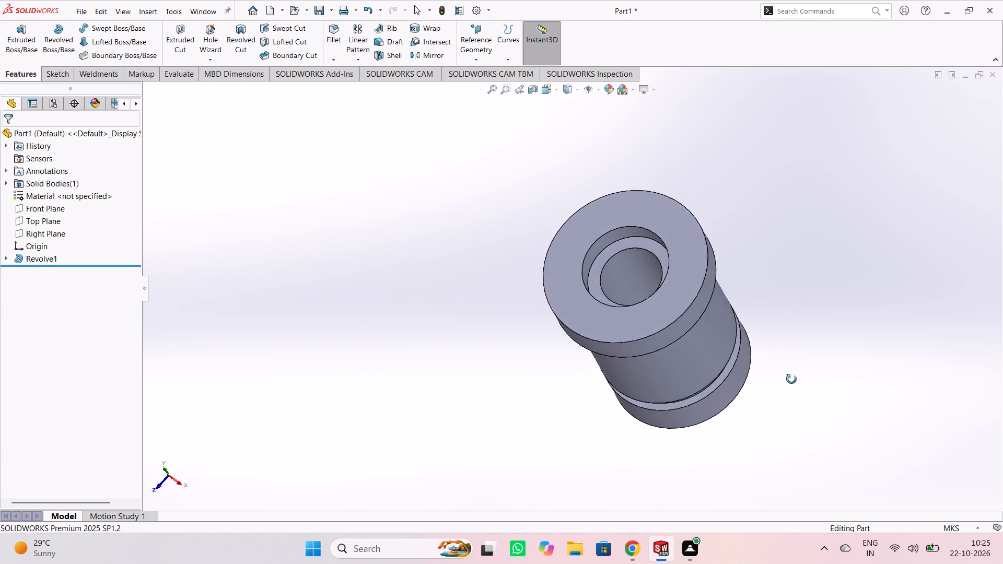
middle_drag(791, 379, 840, 221)
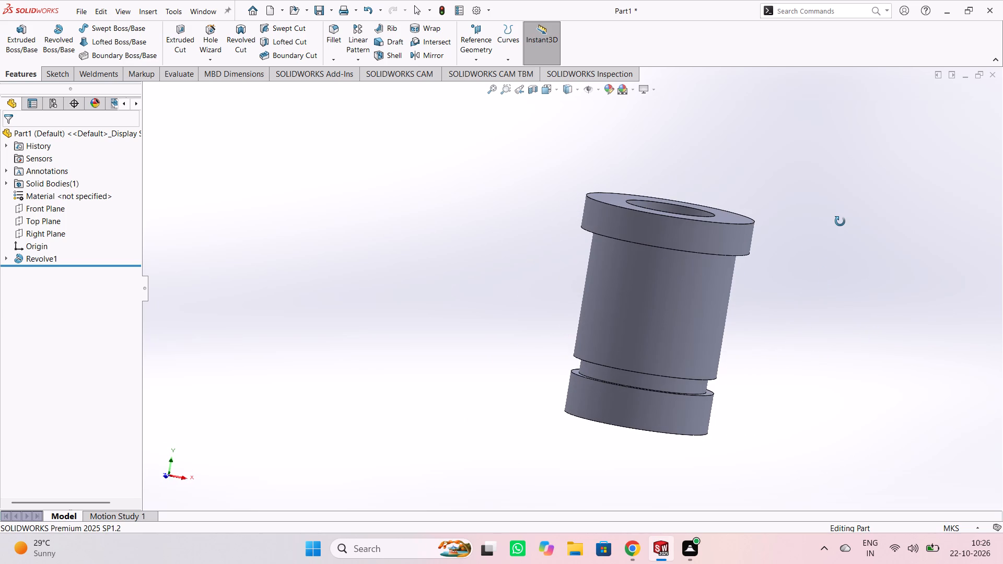
middle_drag(840, 221, 838, 215)
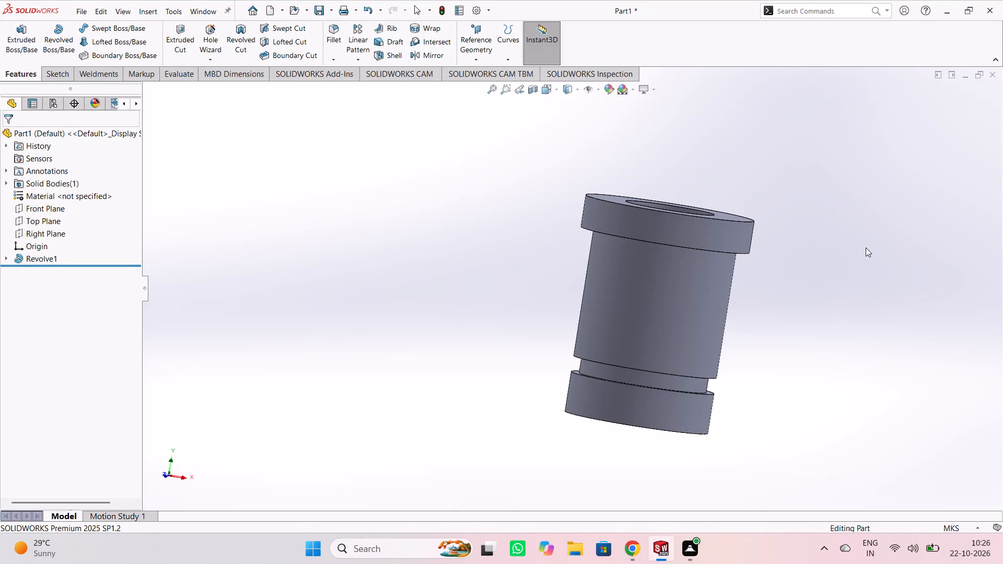
scroll(844, 249, down, 1)
scroll(817, 245, up, 2)
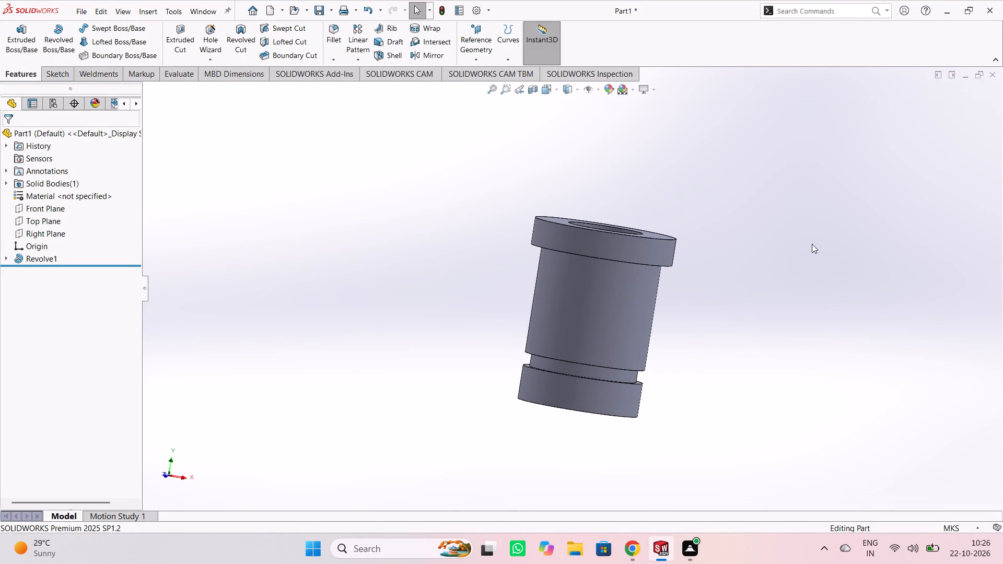
scroll(812, 244, down, 2)
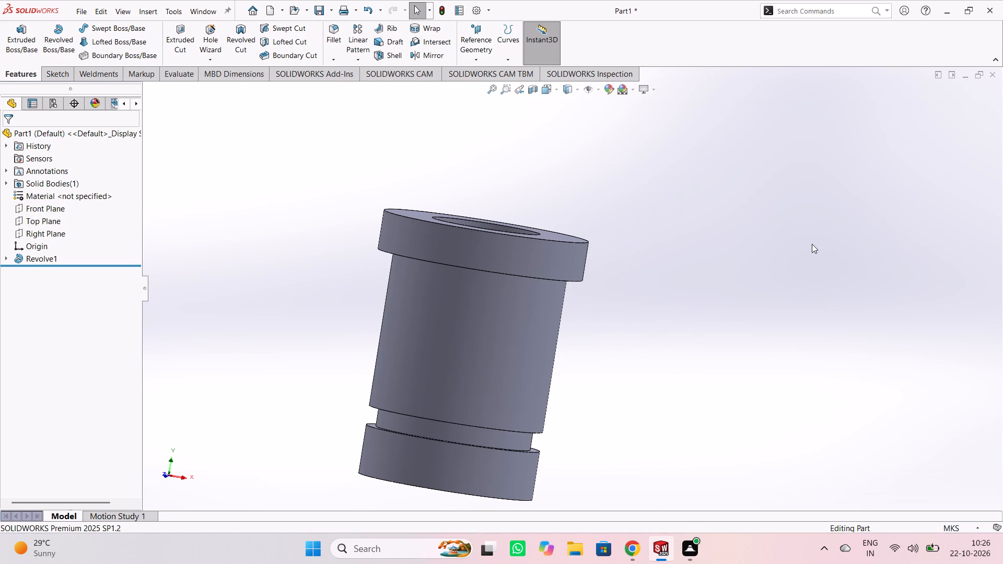
scroll(768, 249, up, 1)
scroll(722, 250, down, 1)
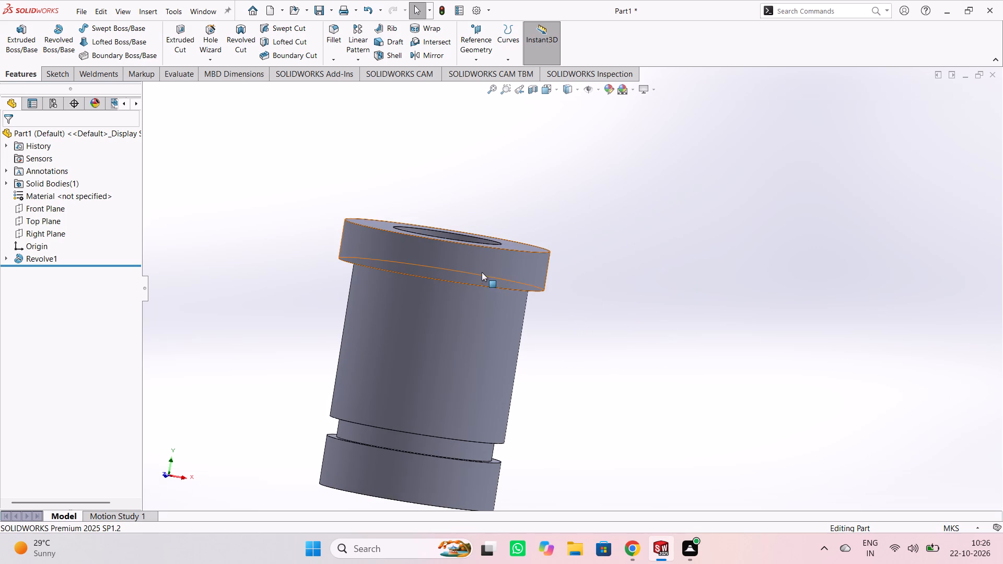
Start a new sketch on the annular top face of the revolved part's flange.
click(528, 243)
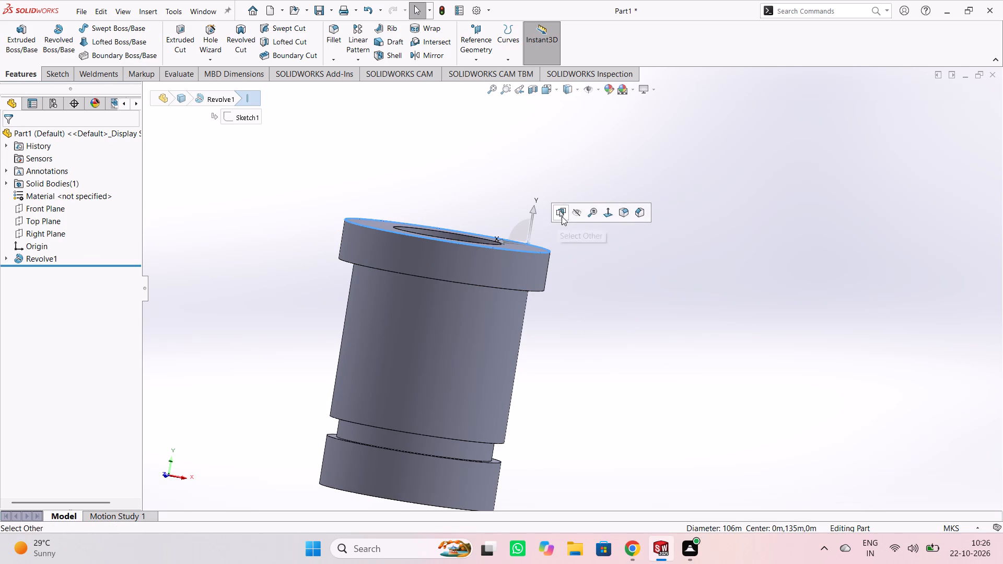
click(631, 310)
middle_drag(691, 232, 660, 313)
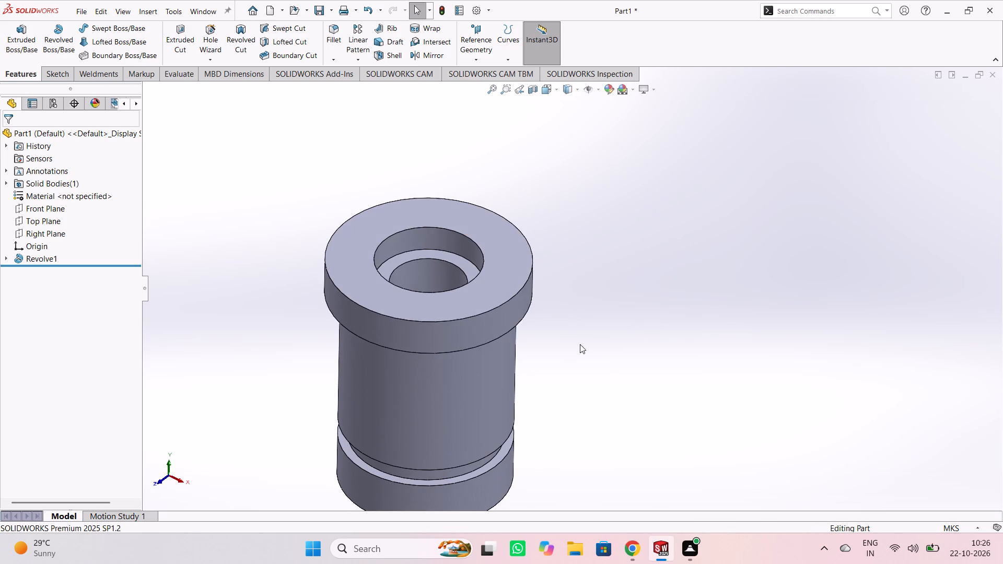
click(514, 265)
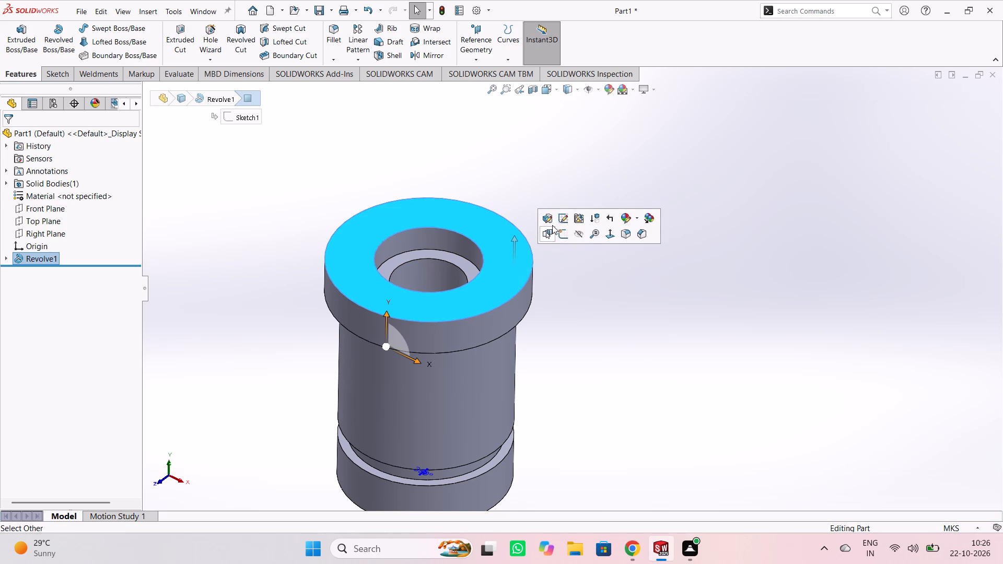
click(559, 232)
click(887, 356)
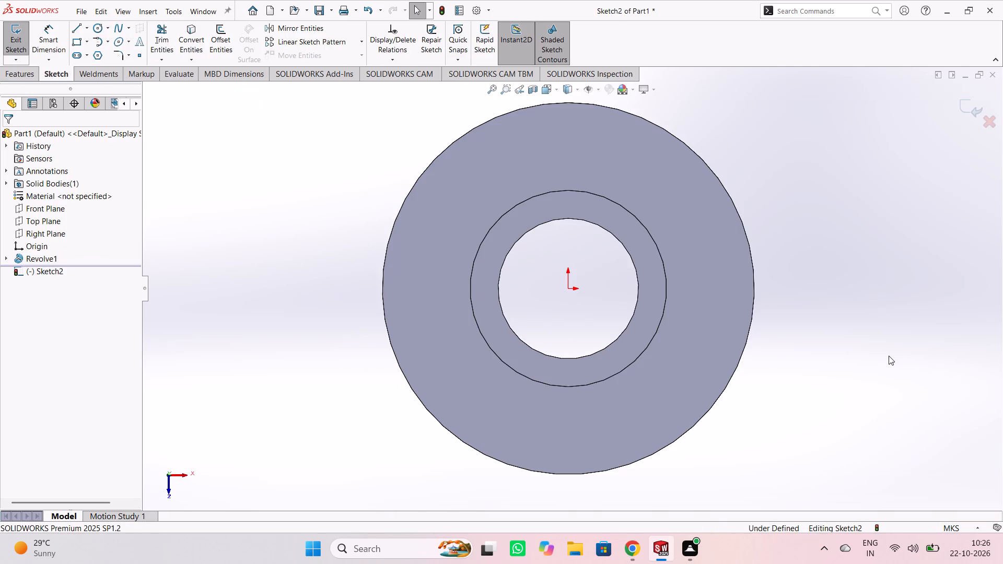
Sketch a centre rectangle about 169 m wide and 133 m high, centred on the origin and enclosing the round flange.
scroll(847, 253, down, 2)
scroll(792, 266, up, 5)
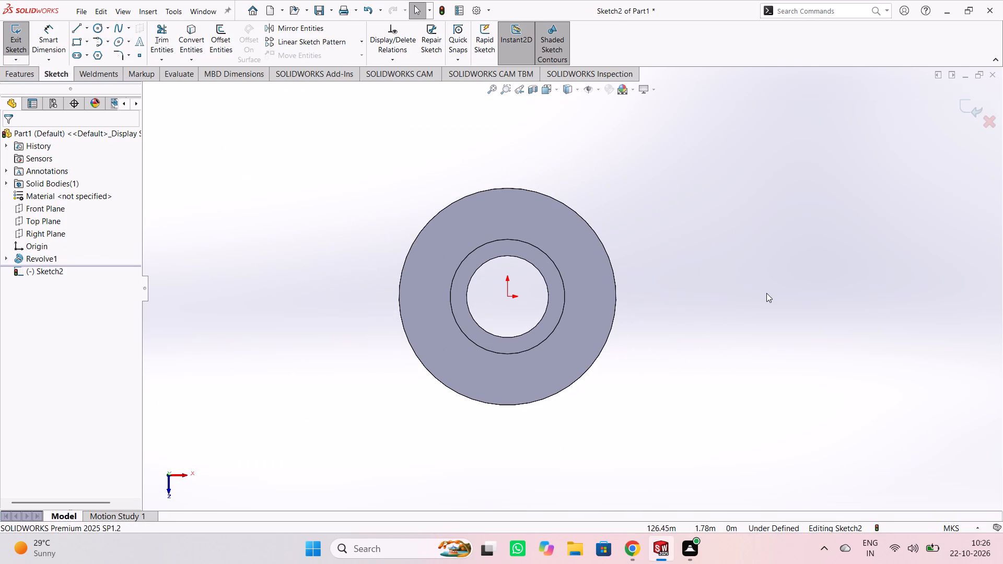
scroll(766, 293, down, 1)
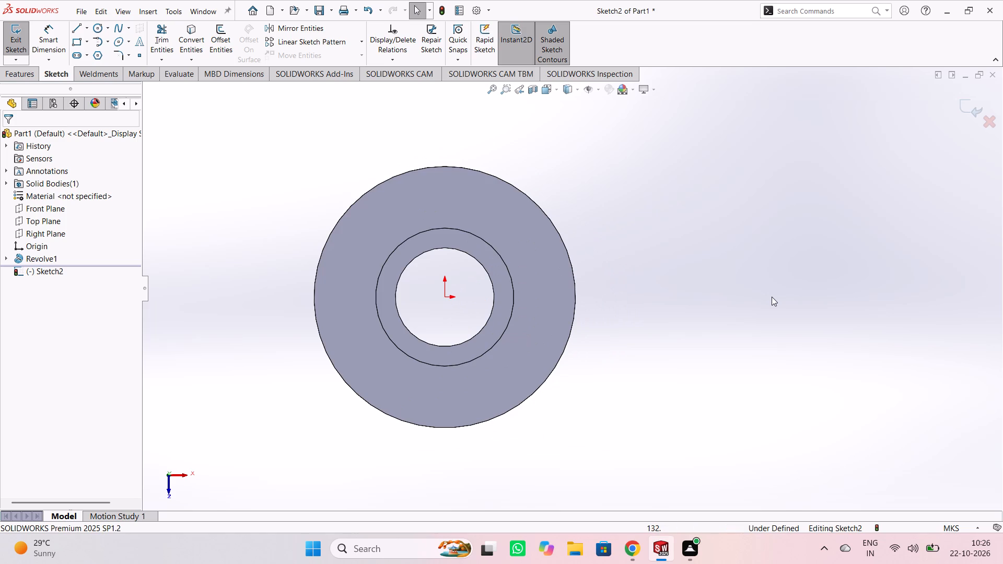
scroll(772, 297, up, 1)
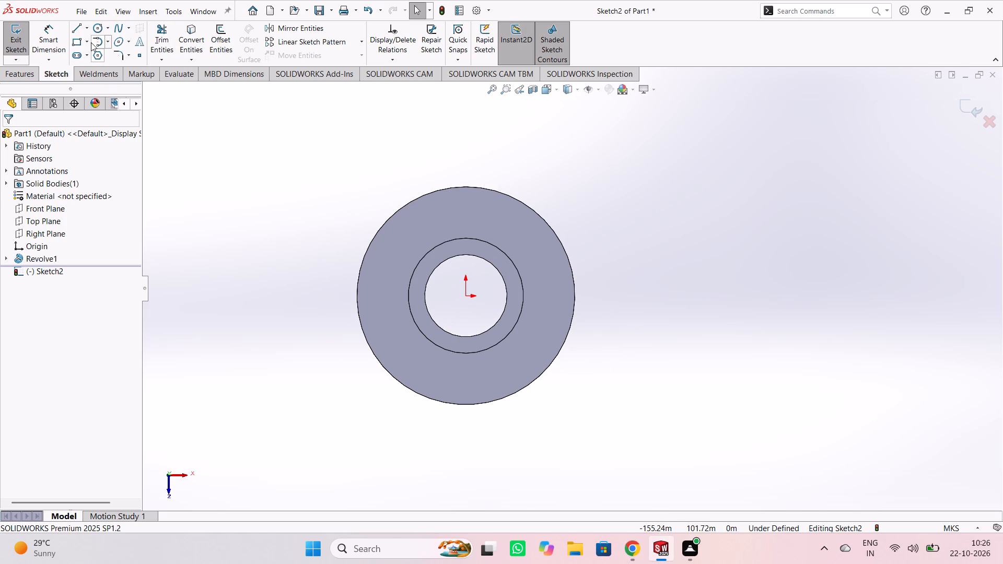
click(74, 42)
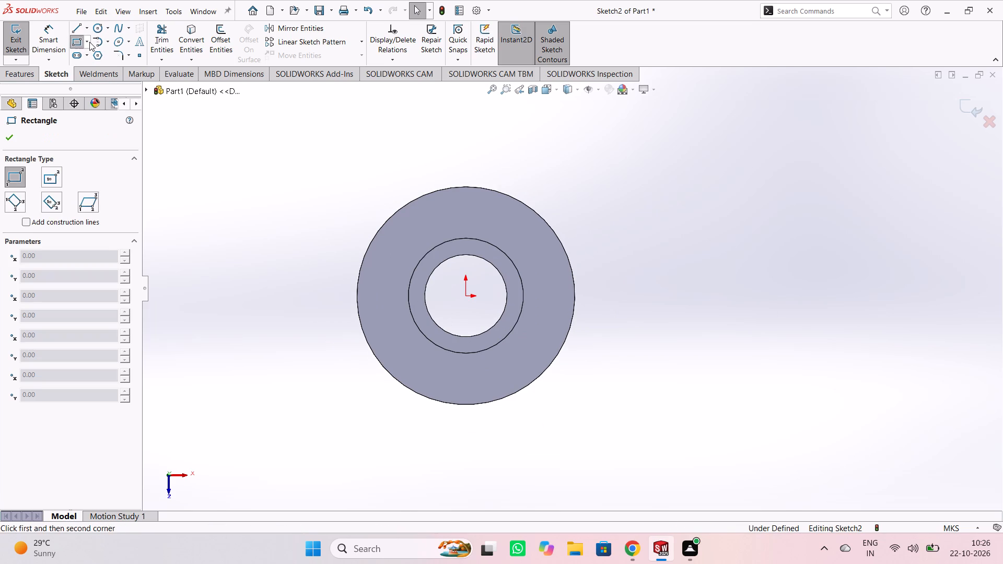
click(89, 42)
click(86, 36)
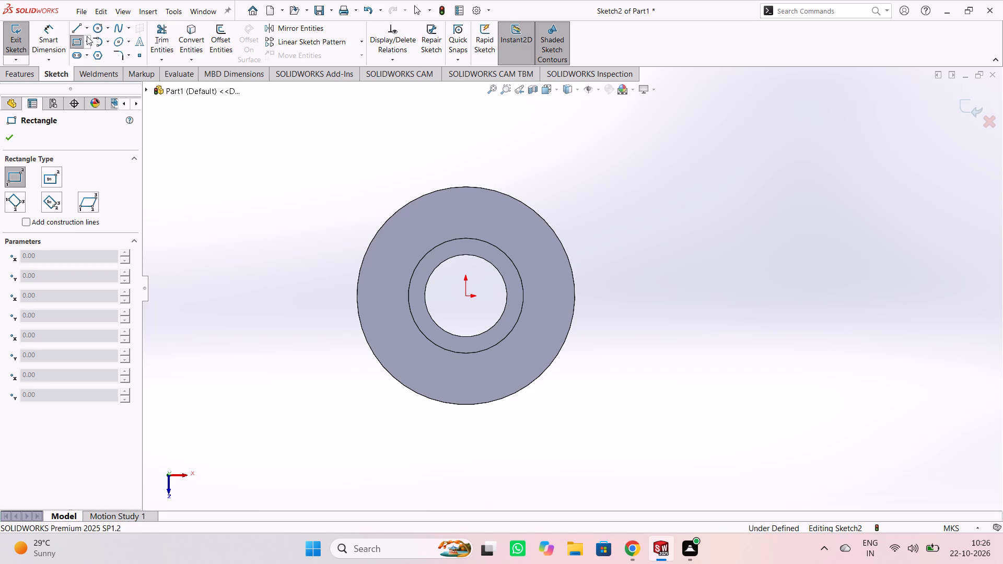
click(90, 43)
click(109, 69)
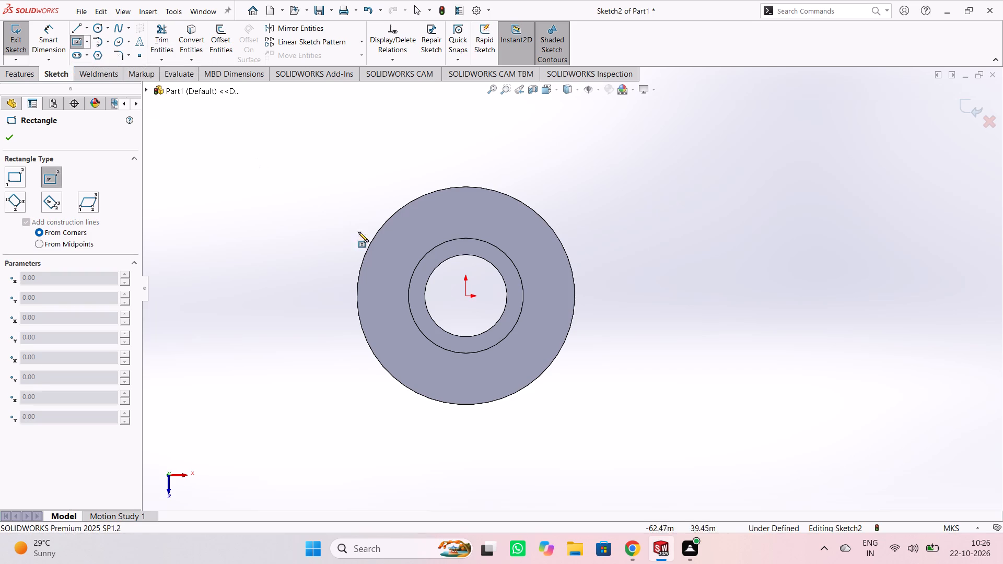
click(468, 295)
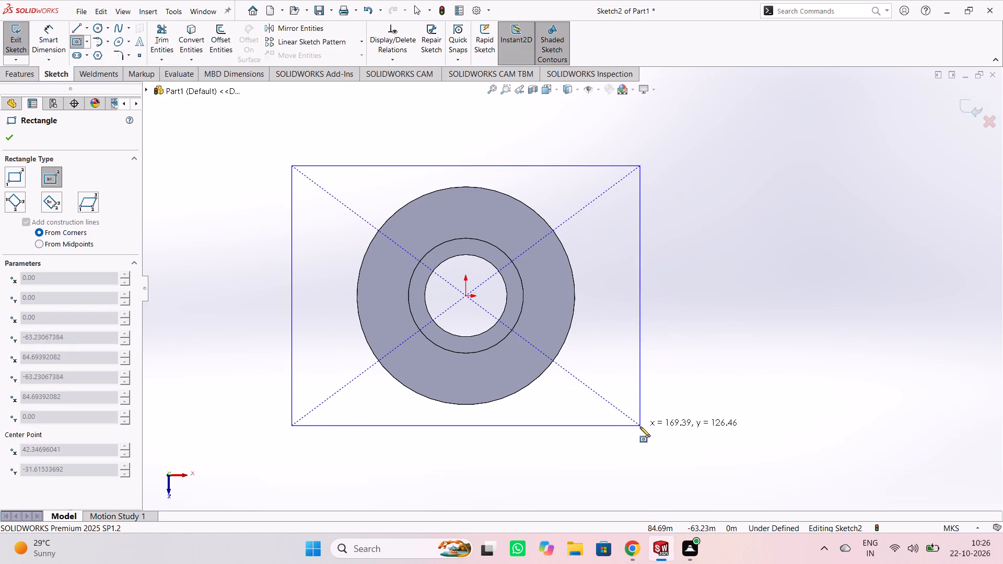
click(640, 432)
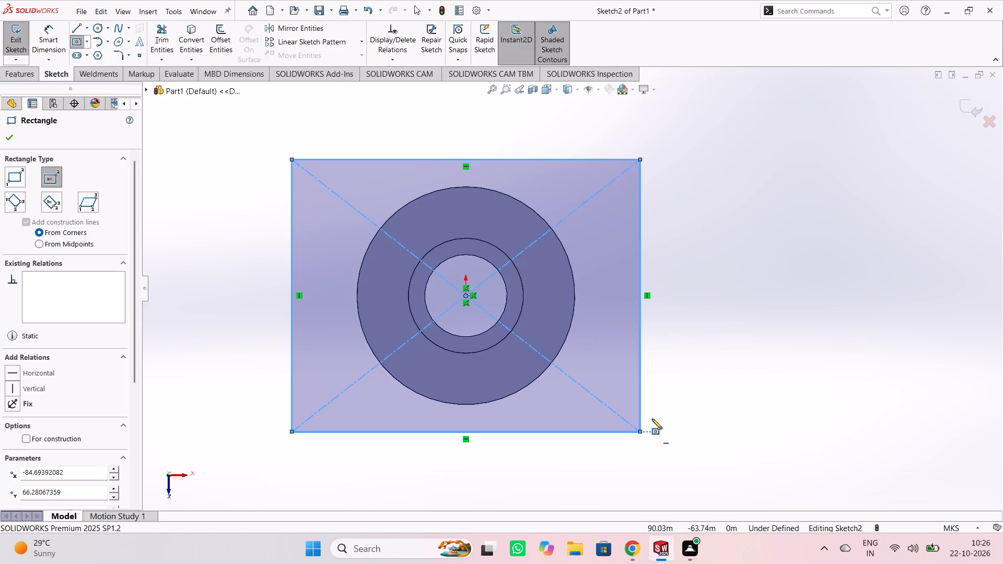
key(Escape)
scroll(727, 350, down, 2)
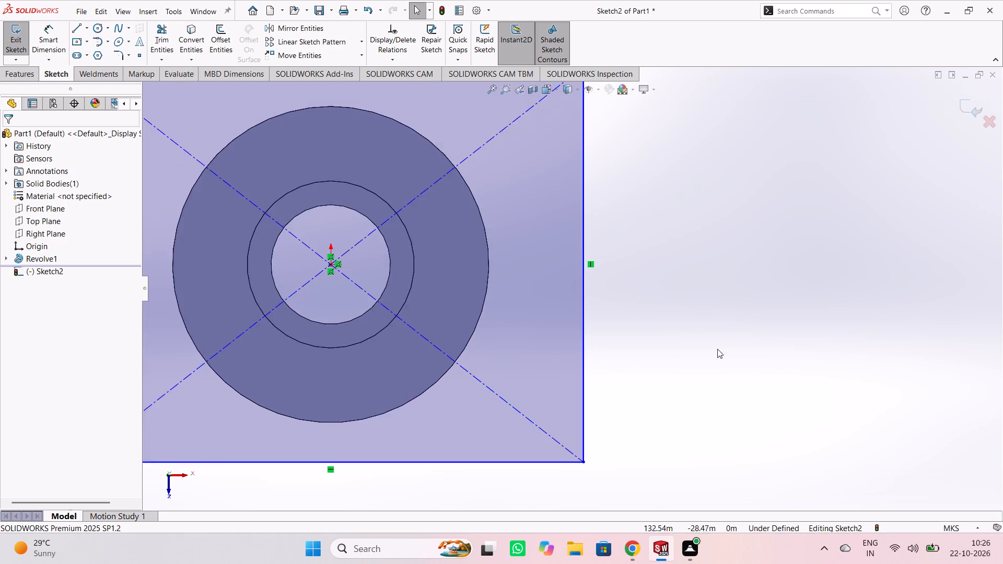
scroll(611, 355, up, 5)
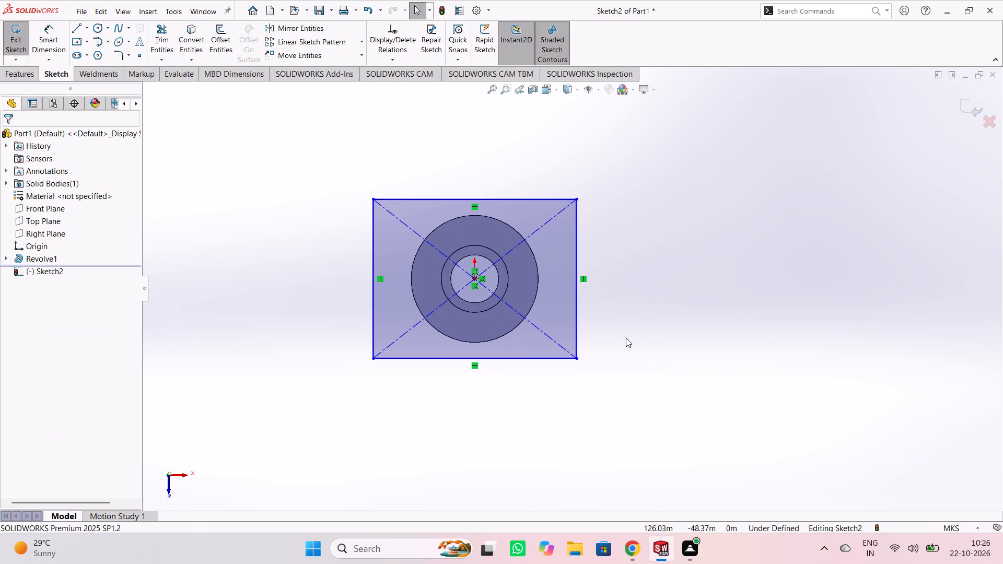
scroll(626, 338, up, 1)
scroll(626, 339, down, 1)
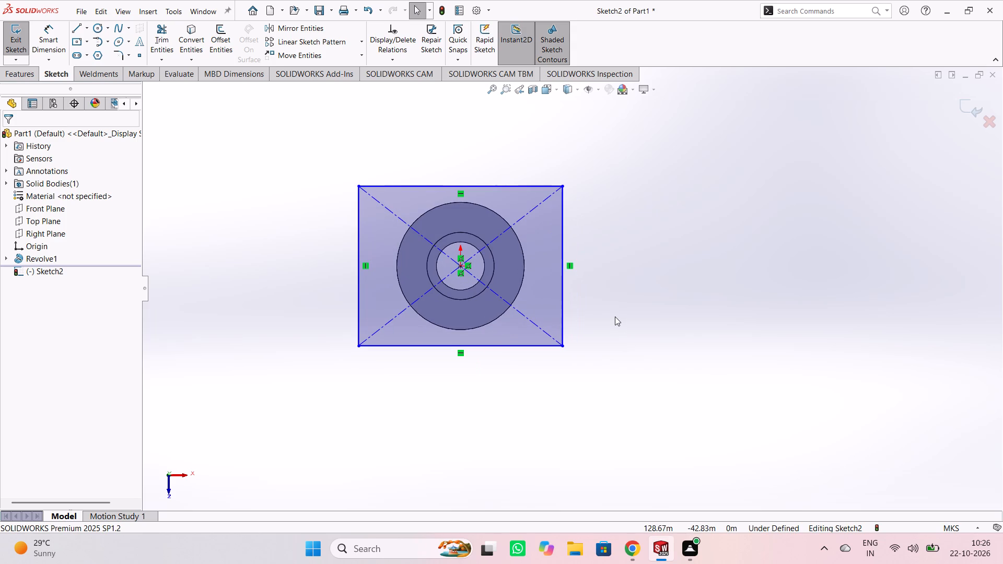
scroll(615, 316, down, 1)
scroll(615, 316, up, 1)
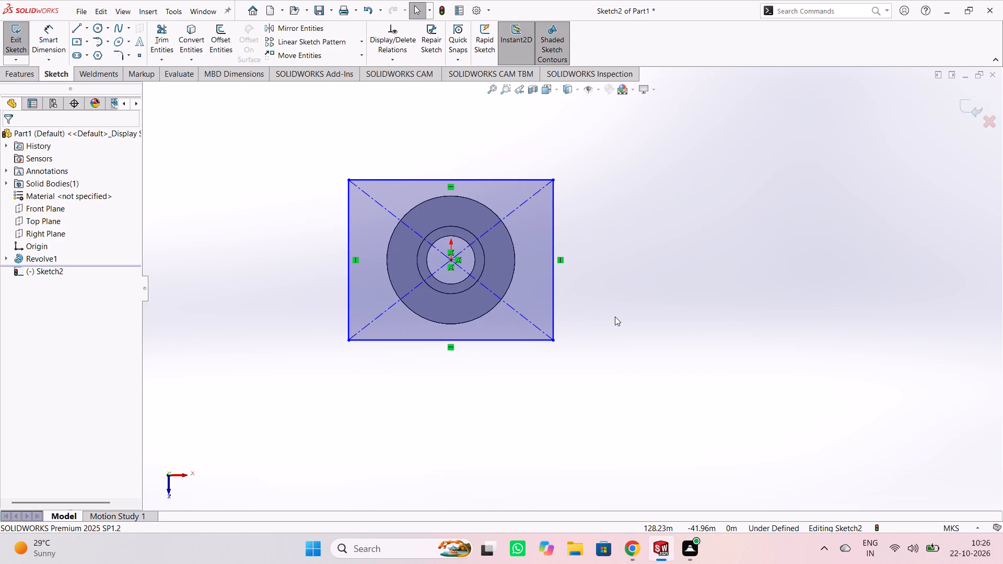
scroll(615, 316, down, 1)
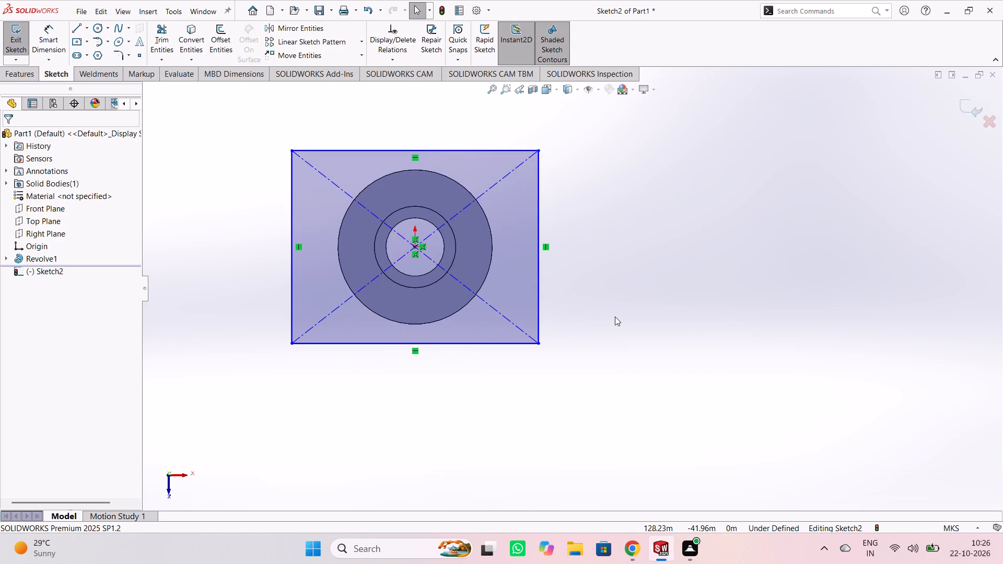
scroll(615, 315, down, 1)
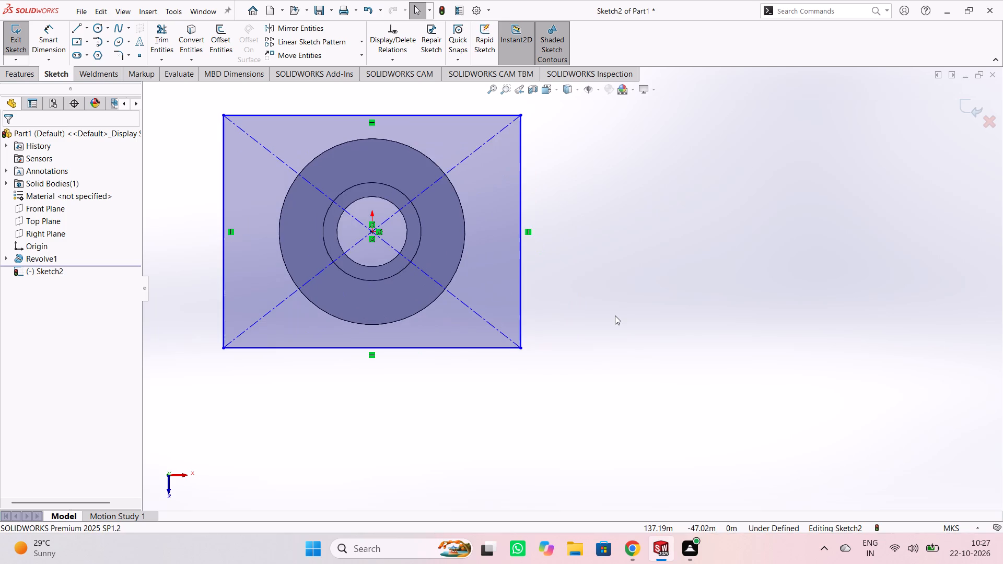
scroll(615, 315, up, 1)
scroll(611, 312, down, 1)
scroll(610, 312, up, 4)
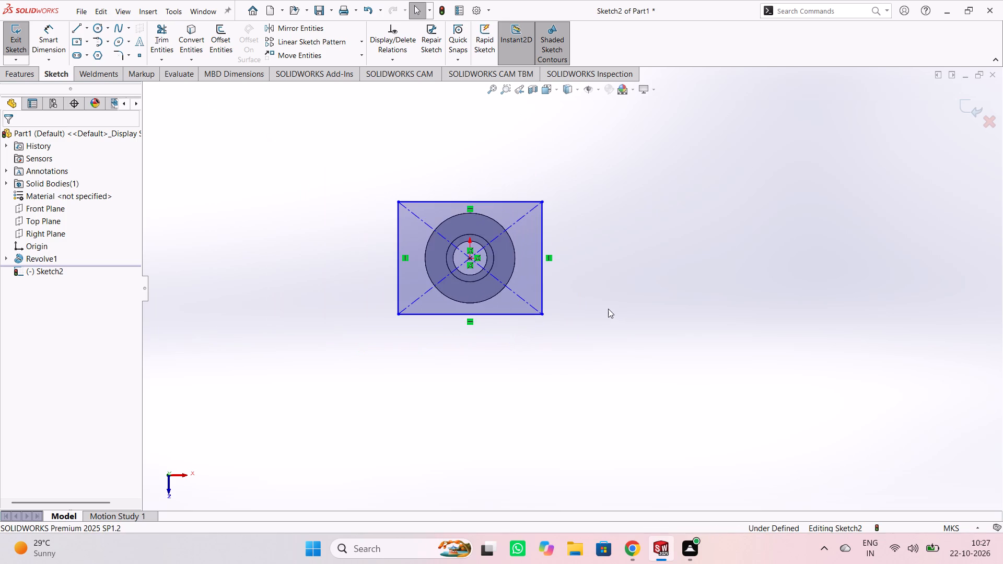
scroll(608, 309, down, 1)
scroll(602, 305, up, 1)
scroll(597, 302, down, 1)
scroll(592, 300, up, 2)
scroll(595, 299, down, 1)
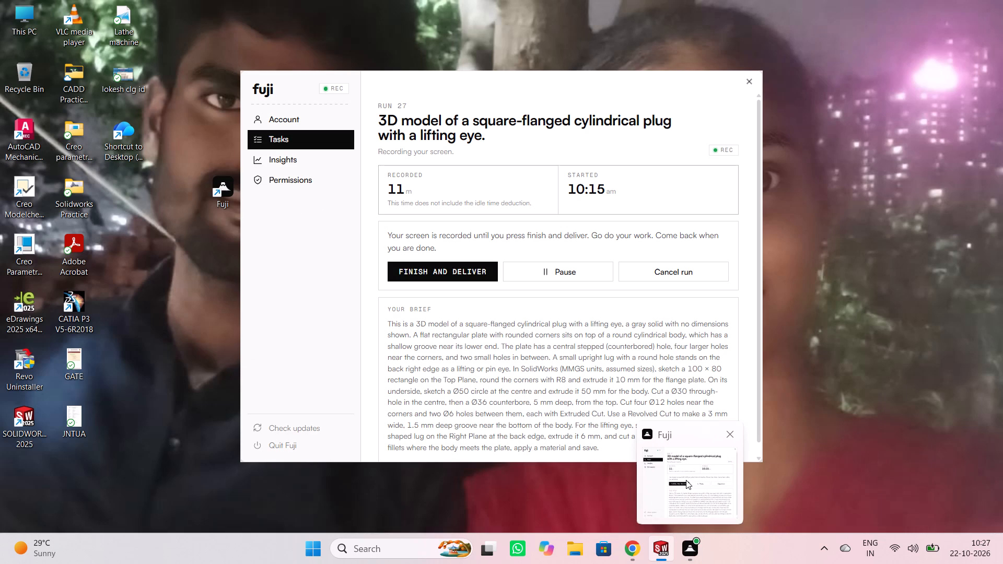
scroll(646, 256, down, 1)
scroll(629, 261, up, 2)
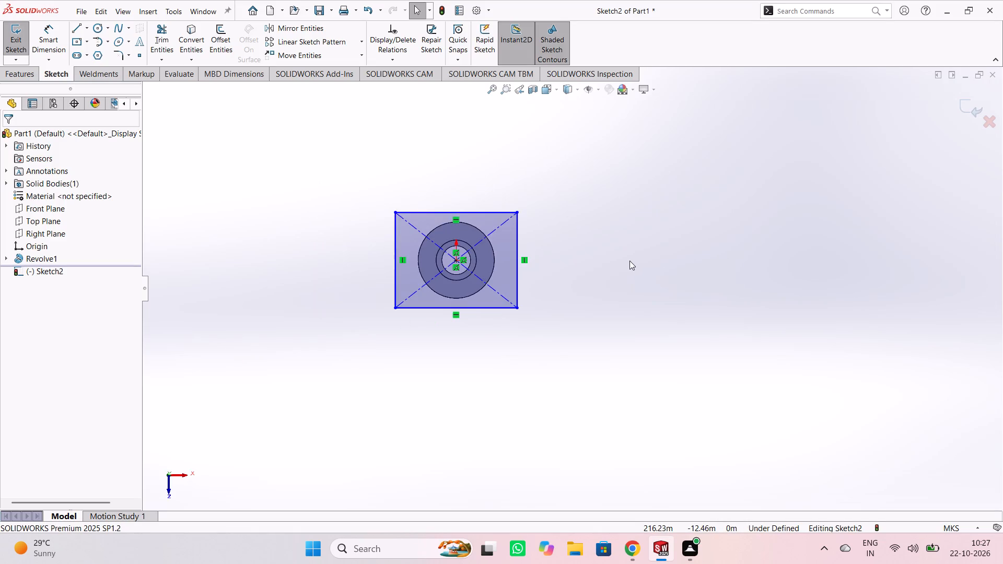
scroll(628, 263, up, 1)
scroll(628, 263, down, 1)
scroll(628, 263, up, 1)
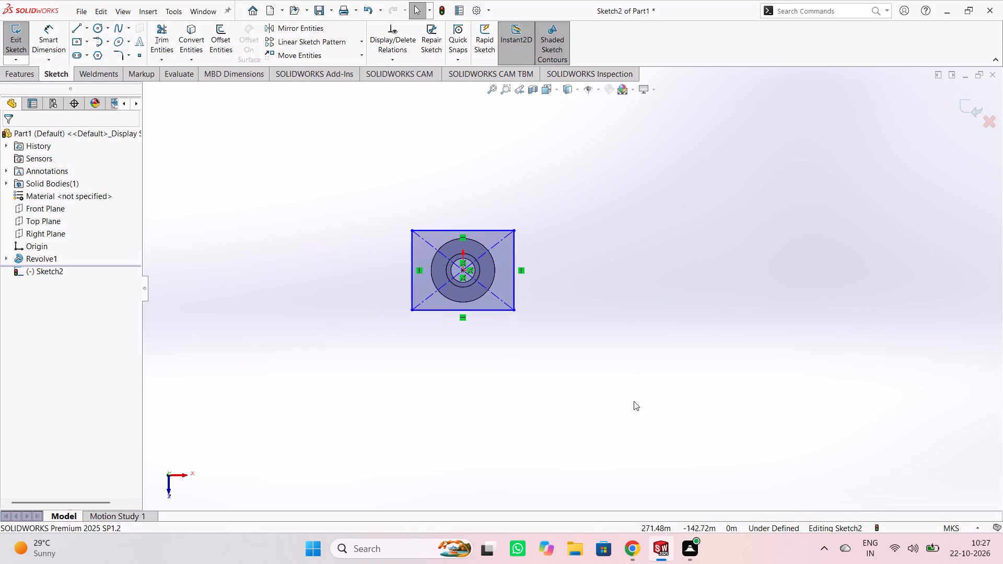
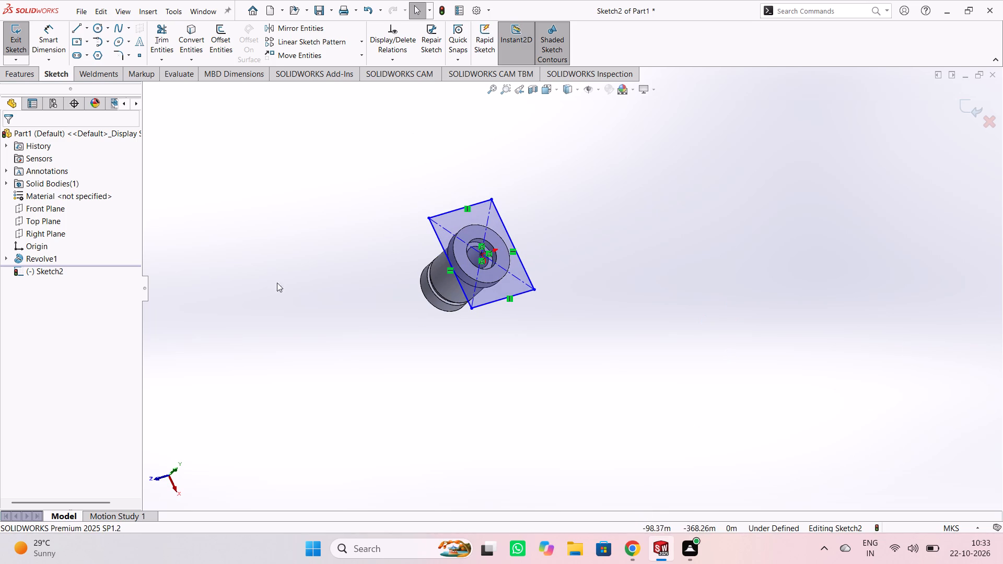
Examine how the rectangle sketch sits on the revolved body's flange from the top, side and underside.
middle_drag(414, 356, 547, 372)
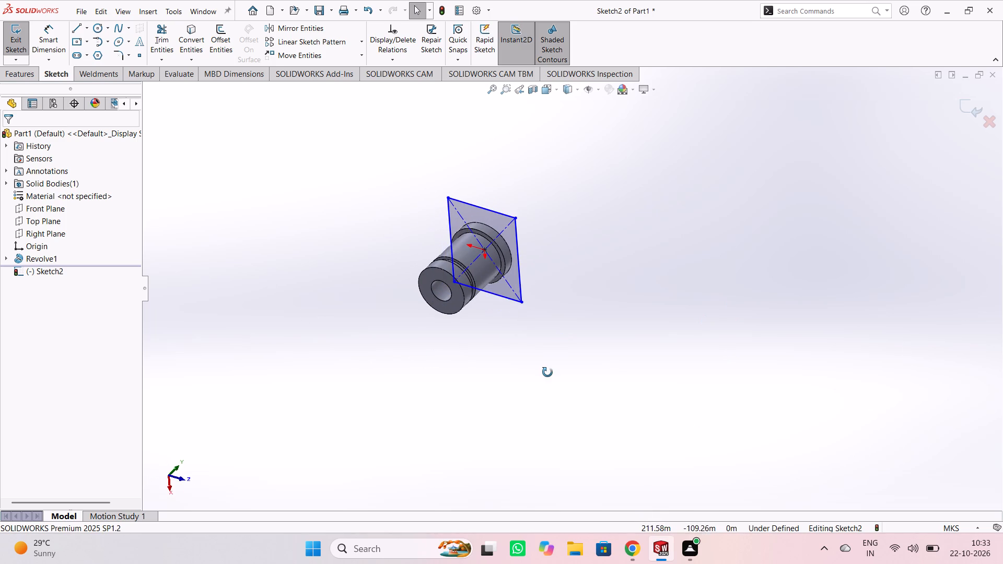
middle_drag(547, 372, 547, 372)
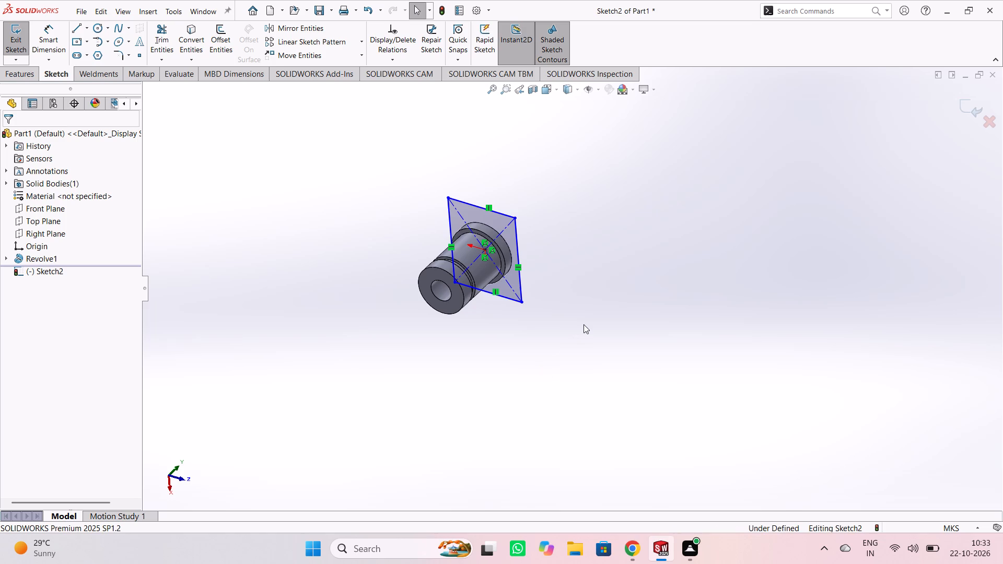
middle_drag(568, 345, 556, 370)
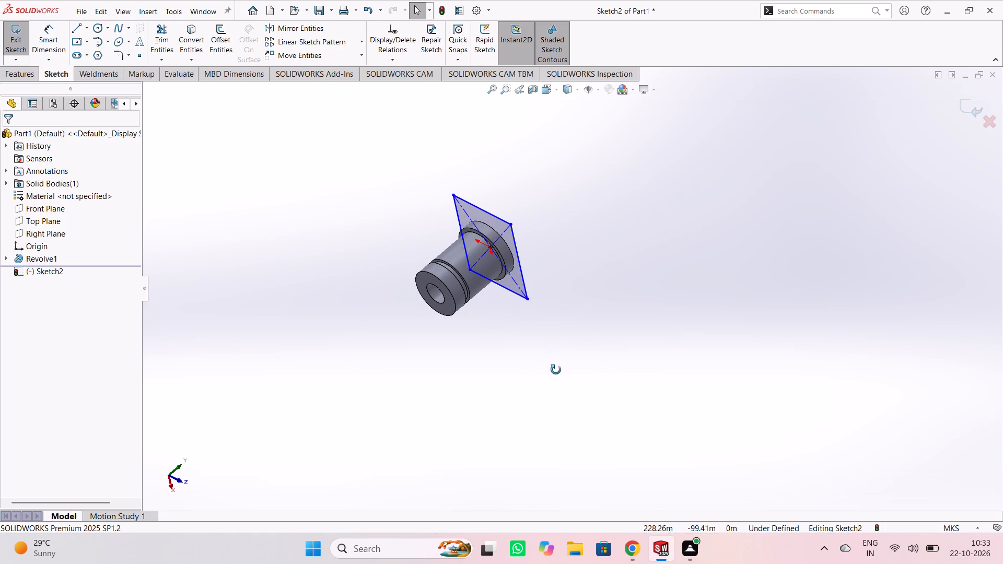
middle_drag(556, 370, 557, 370)
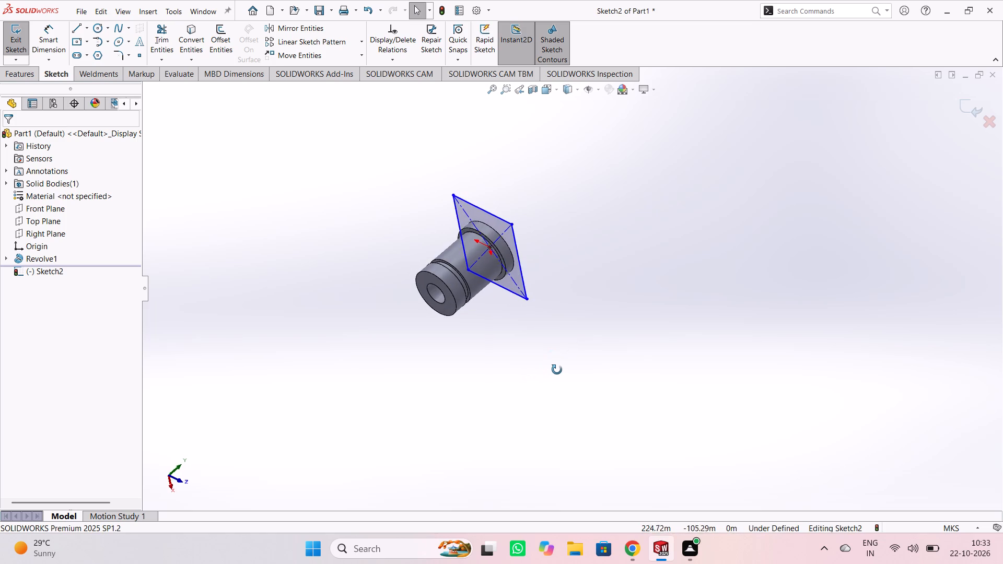
middle_drag(557, 370, 682, 390)
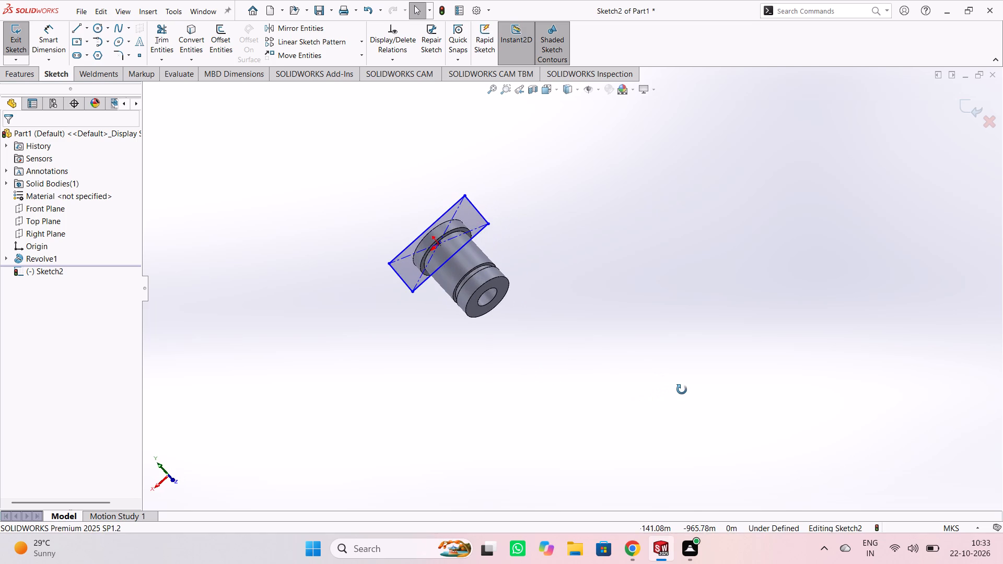
middle_drag(682, 390, 712, 400)
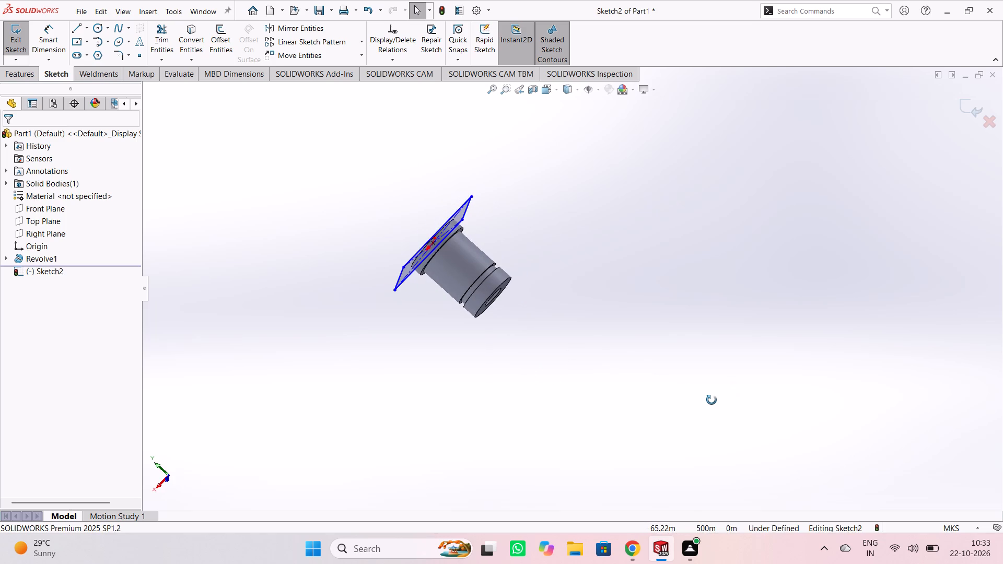
middle_drag(712, 400, 757, 397)
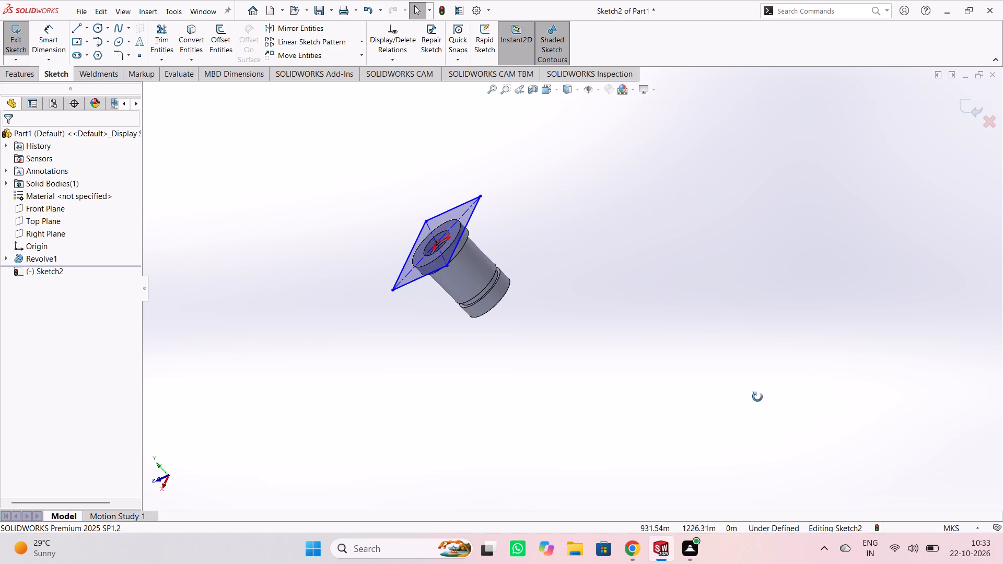
middle_drag(757, 397, 714, 414)
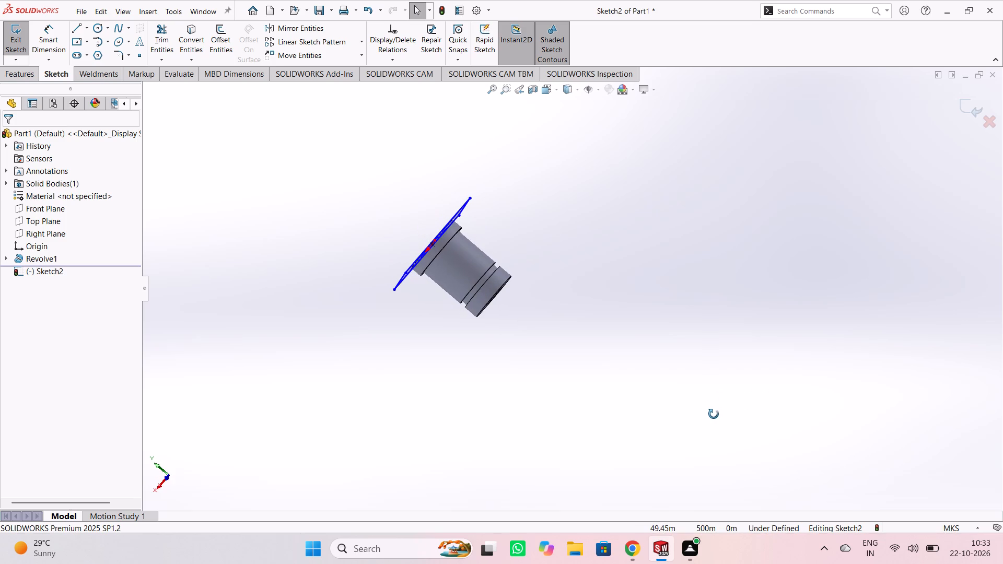
middle_drag(714, 414, 801, 425)
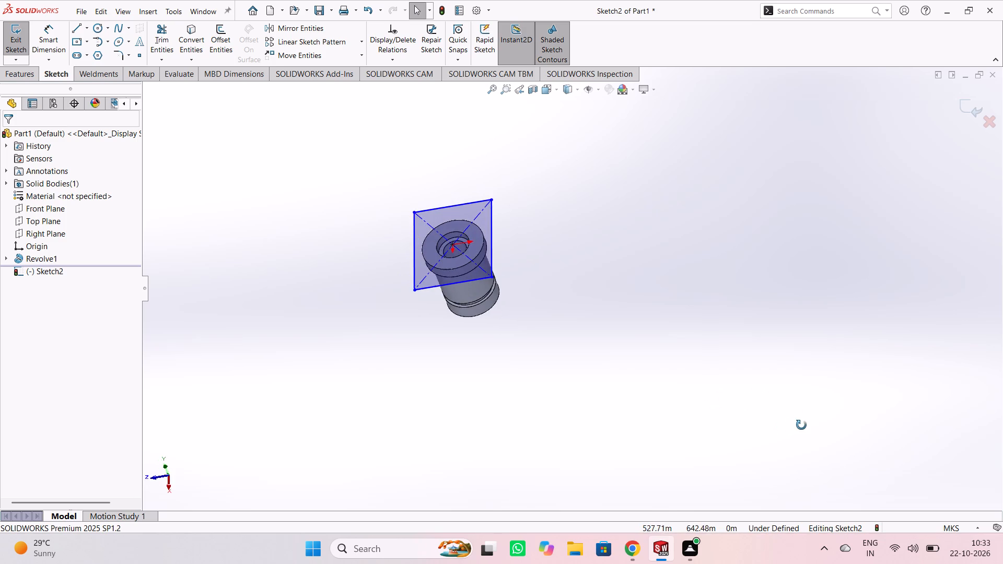
middle_drag(801, 425, 769, 435)
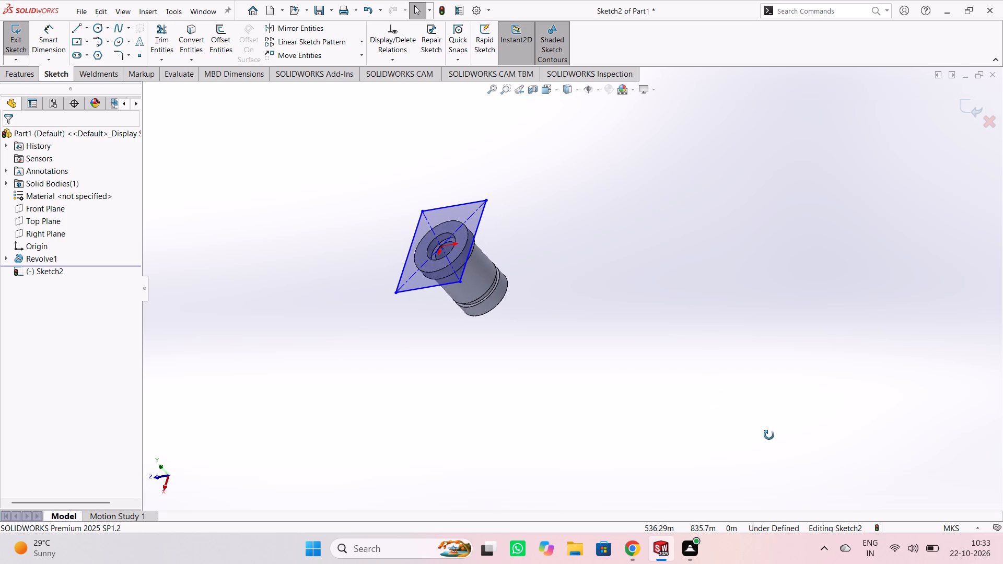
middle_drag(769, 435, 792, 437)
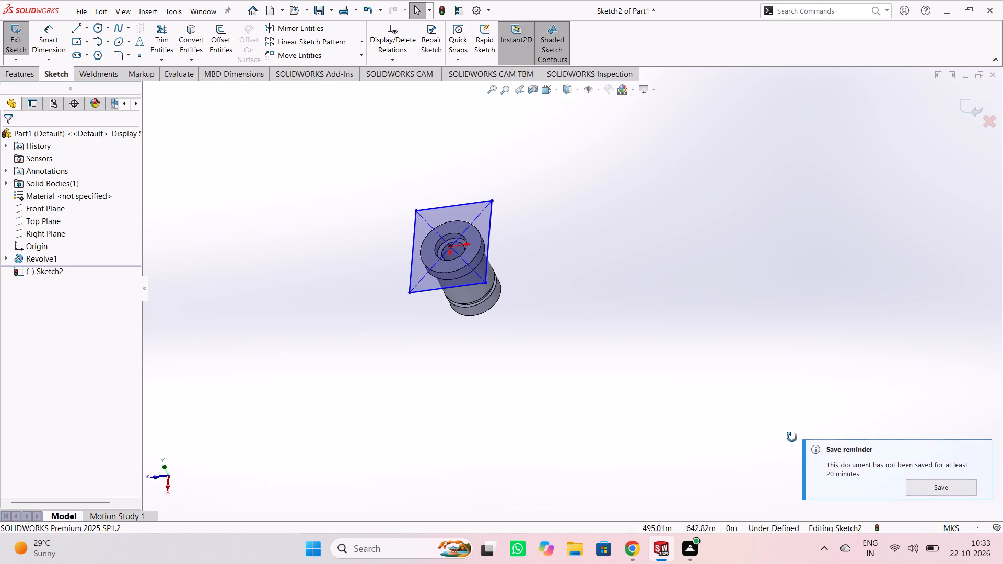
middle_drag(792, 437, 801, 441)
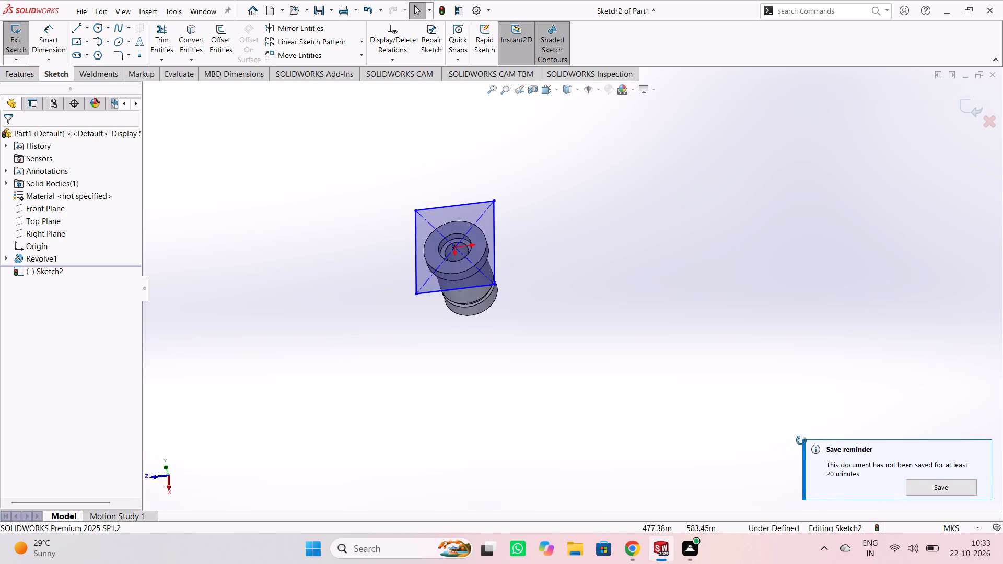
middle_drag(801, 441, 832, 433)
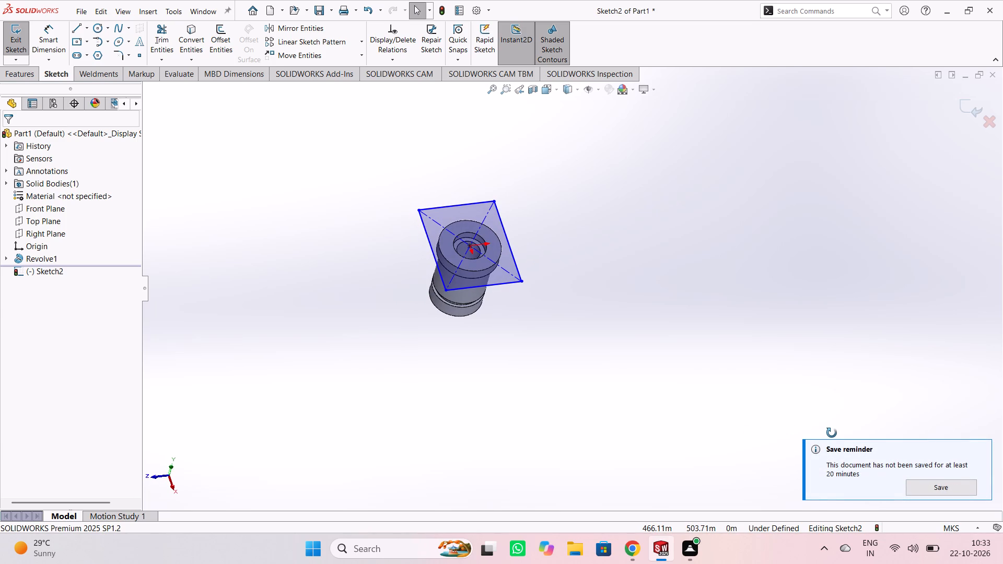
middle_drag(832, 433, 831, 437)
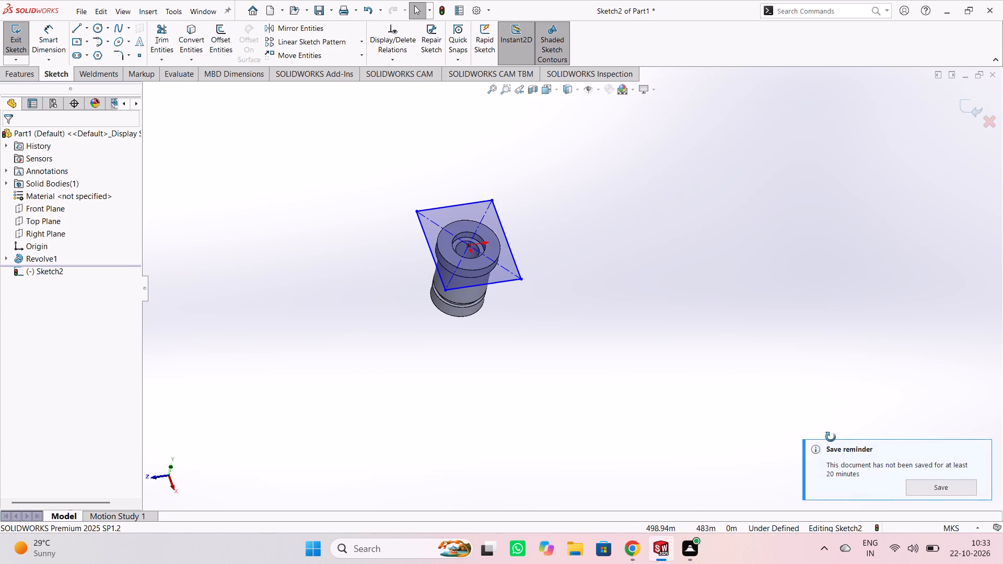
middle_drag(831, 437, 862, 444)
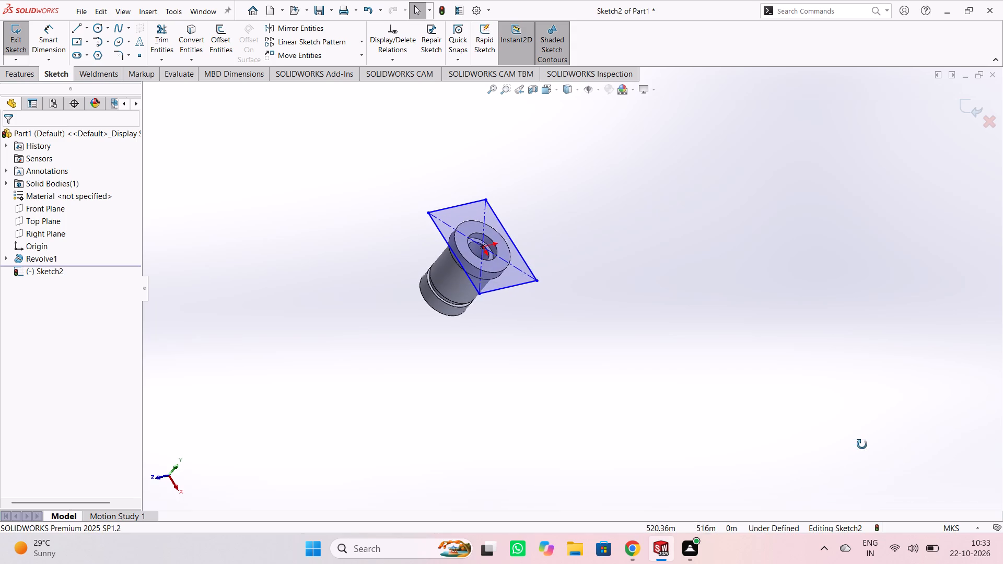
middle_drag(862, 444, 842, 468)
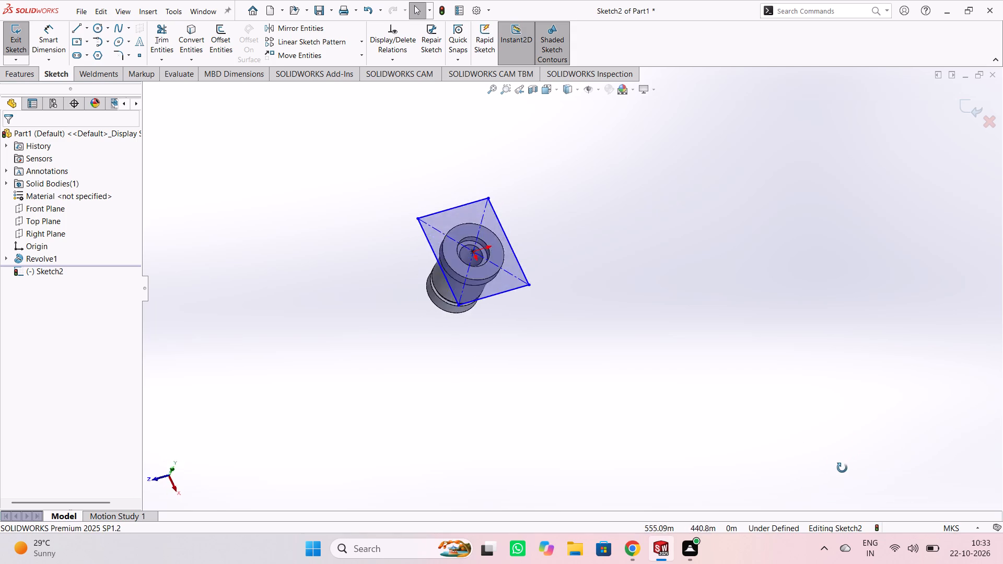
middle_drag(842, 468, 996, 472)
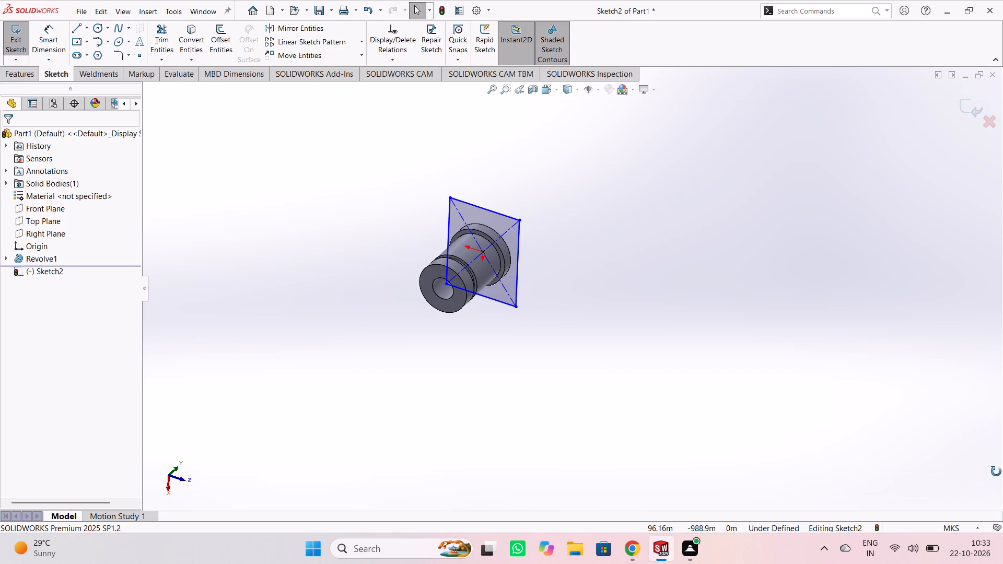
middle_drag(996, 472, 956, 478)
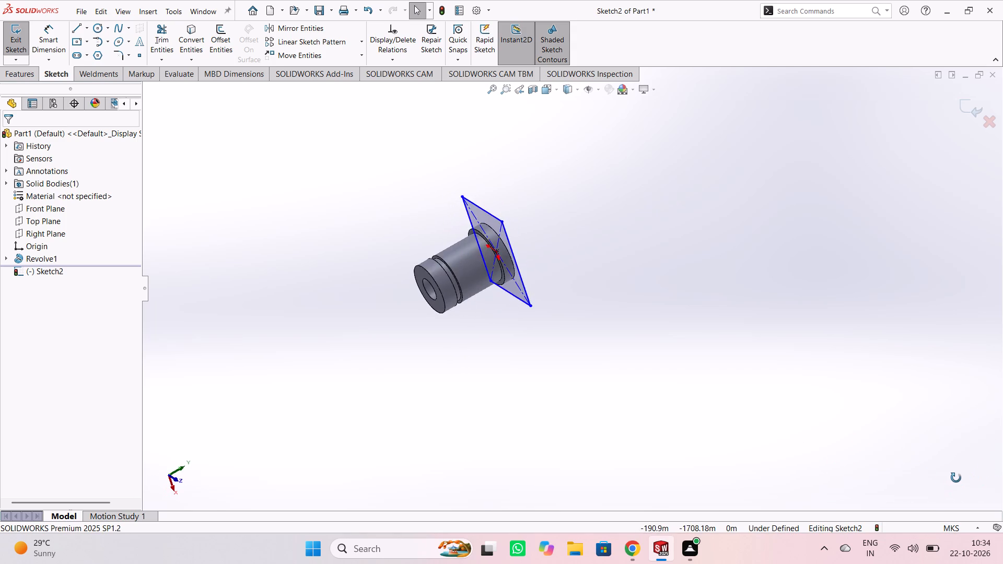
middle_drag(956, 478, 883, 516)
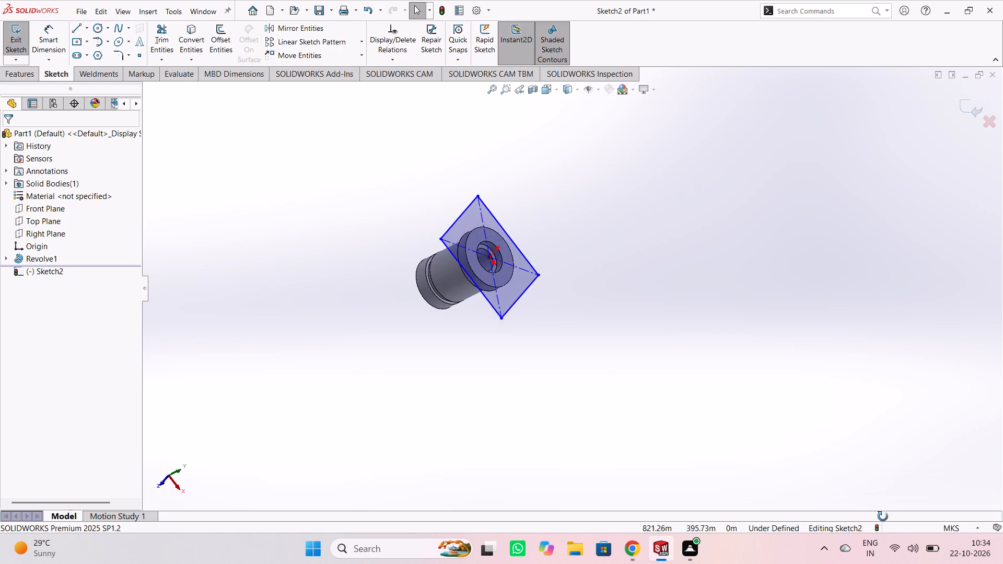
middle_drag(883, 516, 883, 535)
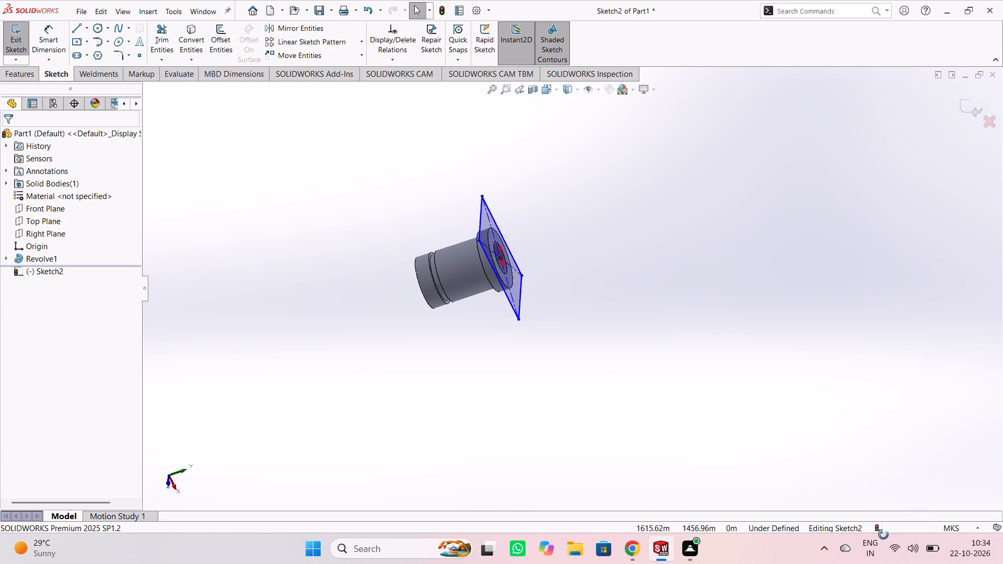
middle_drag(883, 535, 919, 546)
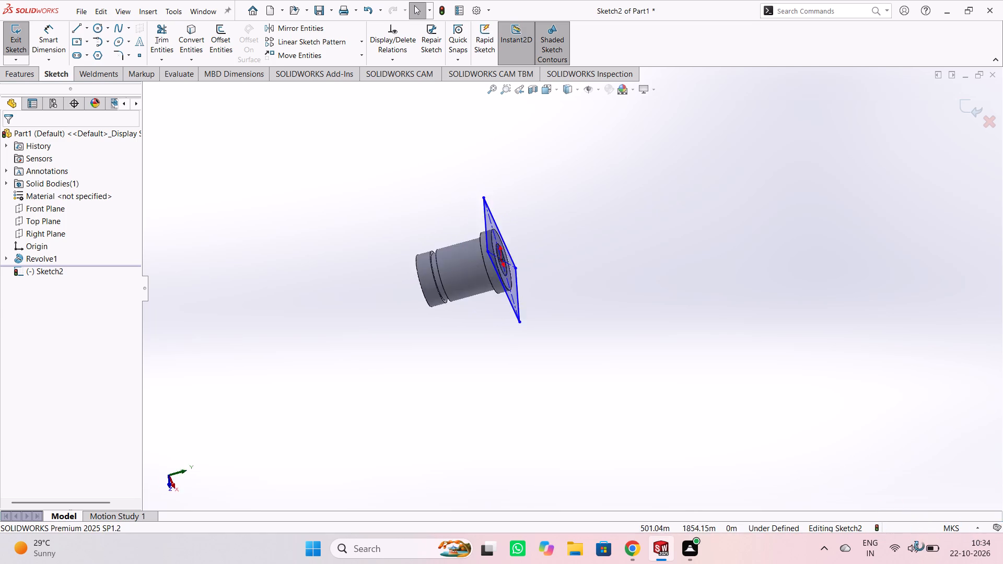
middle_drag(919, 546, 939, 557)
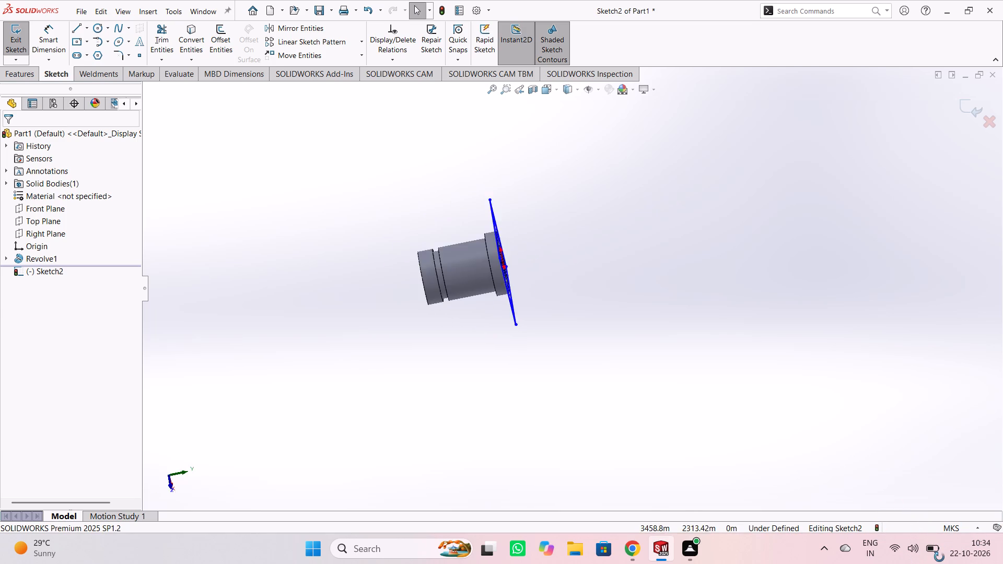
middle_drag(939, 557, 587, 487)
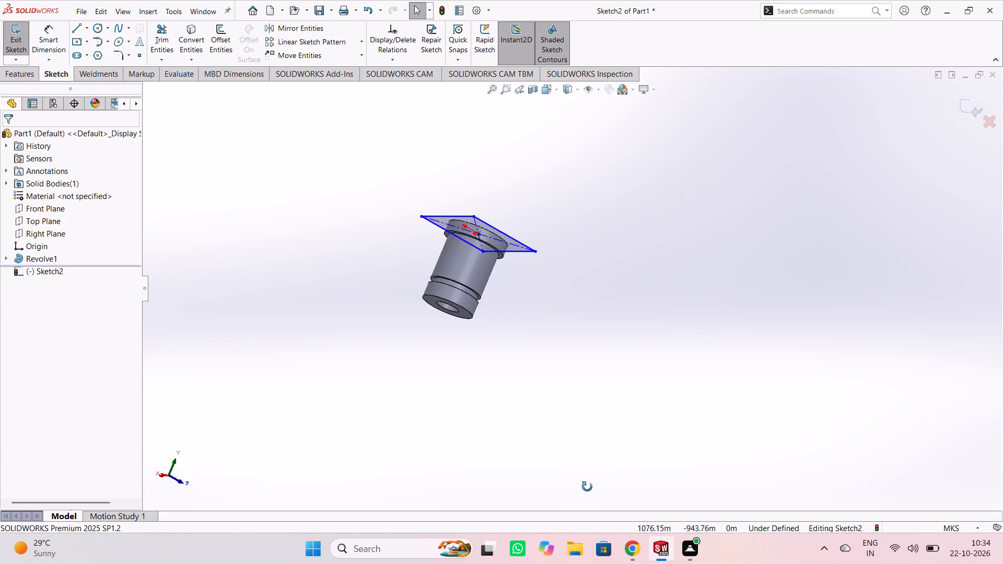
middle_drag(587, 487, 588, 489)
middle_drag(533, 385, 601, 367)
middle_drag(575, 143, 549, 386)
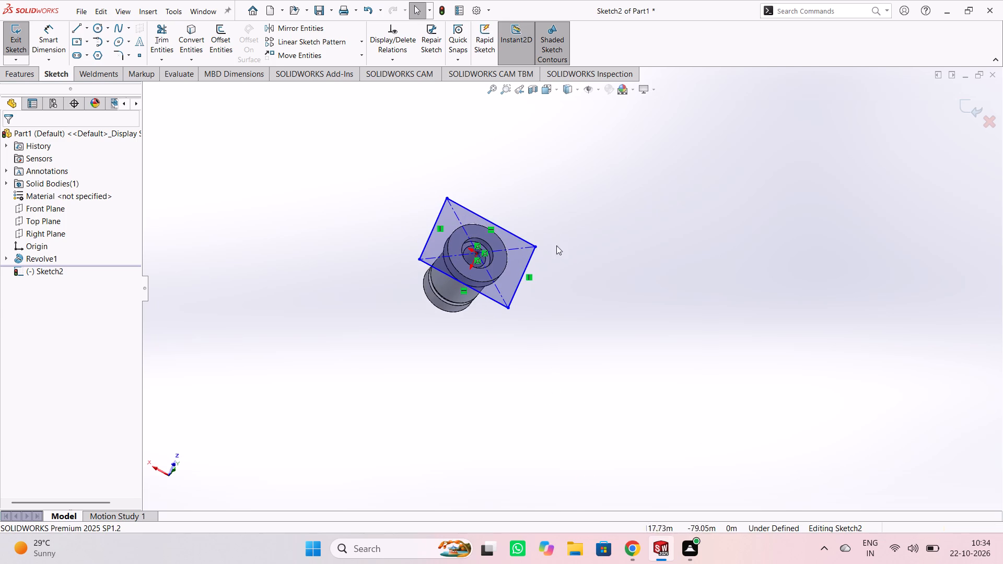
Dimension the longer side of the flange rectangle and set it to 180 m.
click(42, 35)
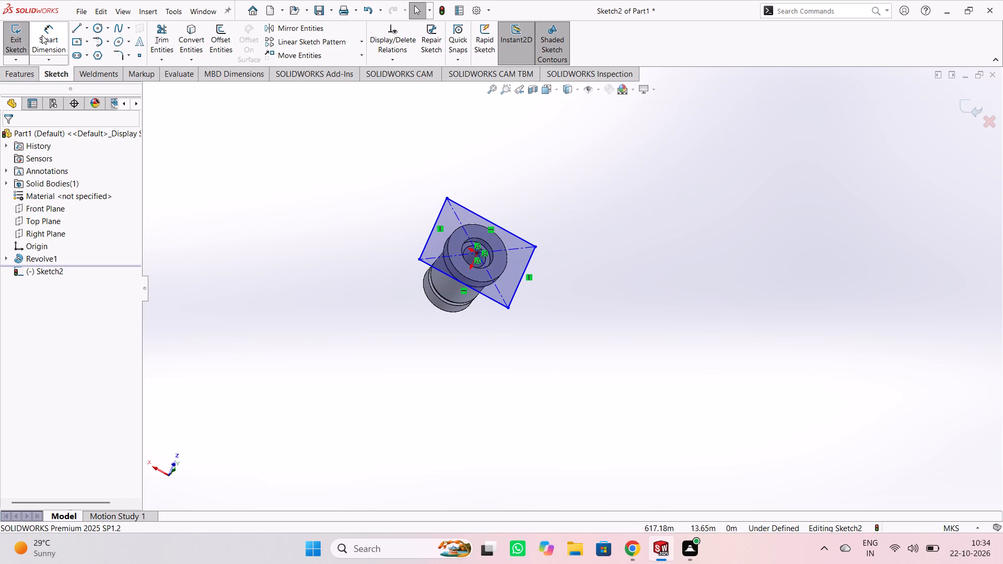
click(516, 233)
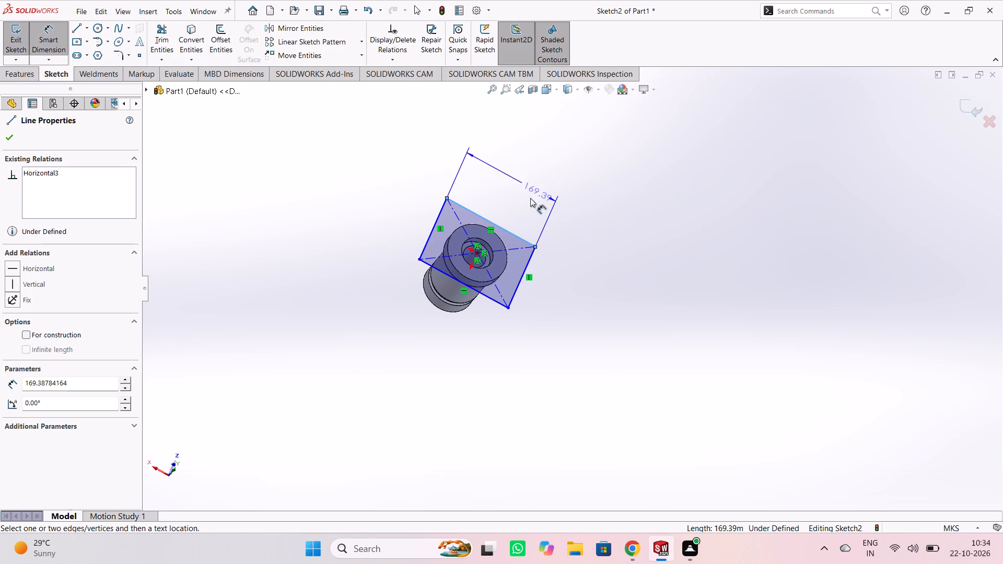
click(504, 193)
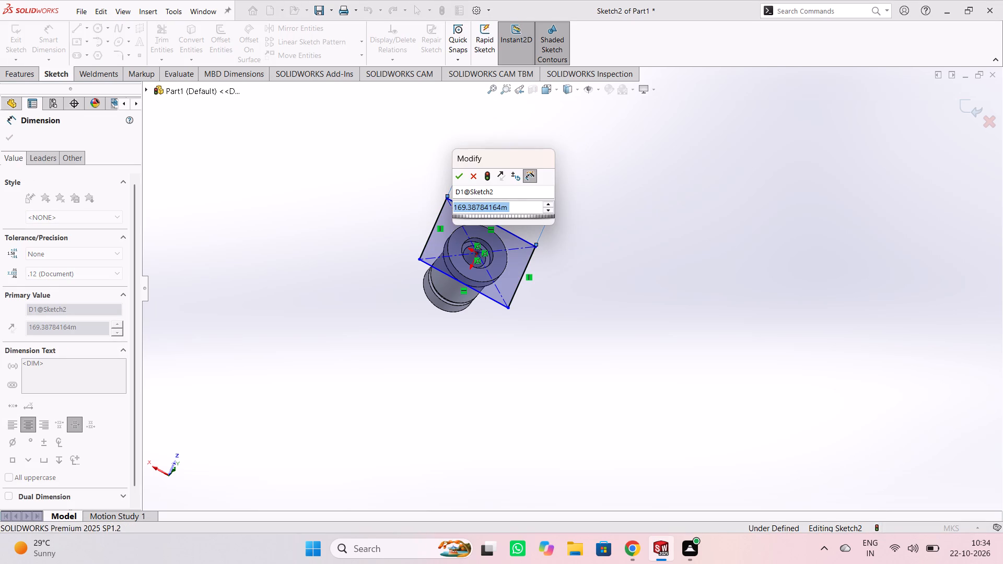
text(150)
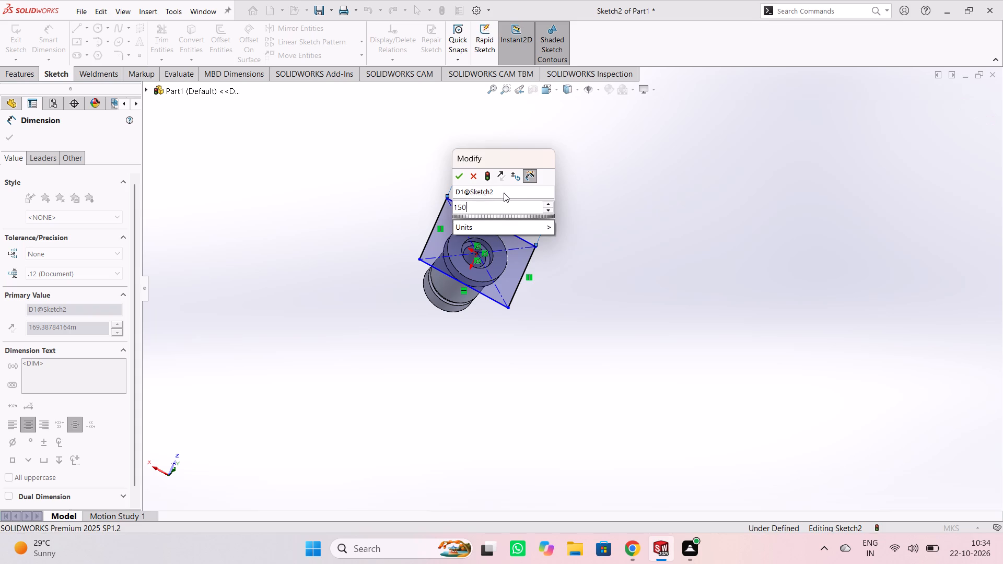
key(Return)
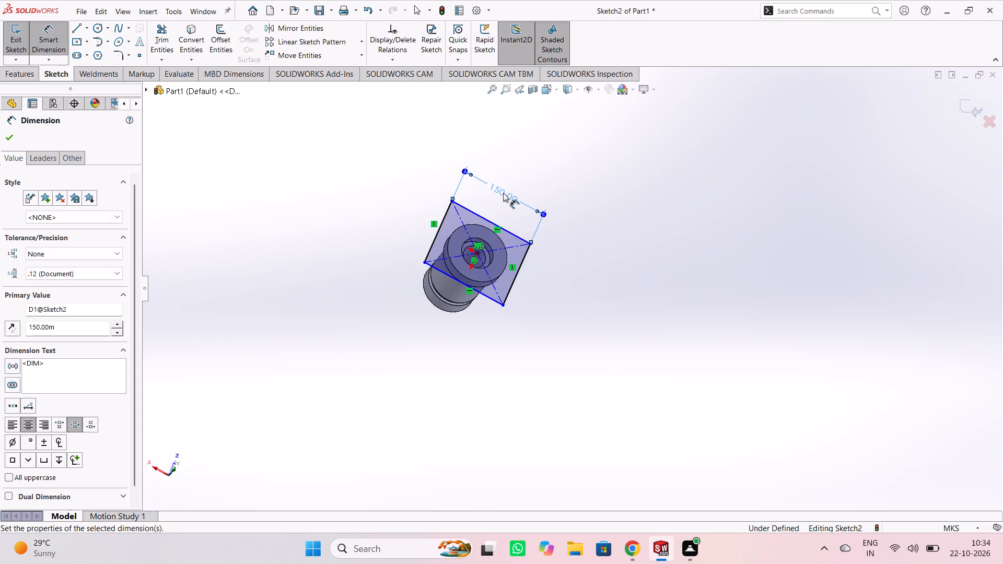
double_click(503, 193)
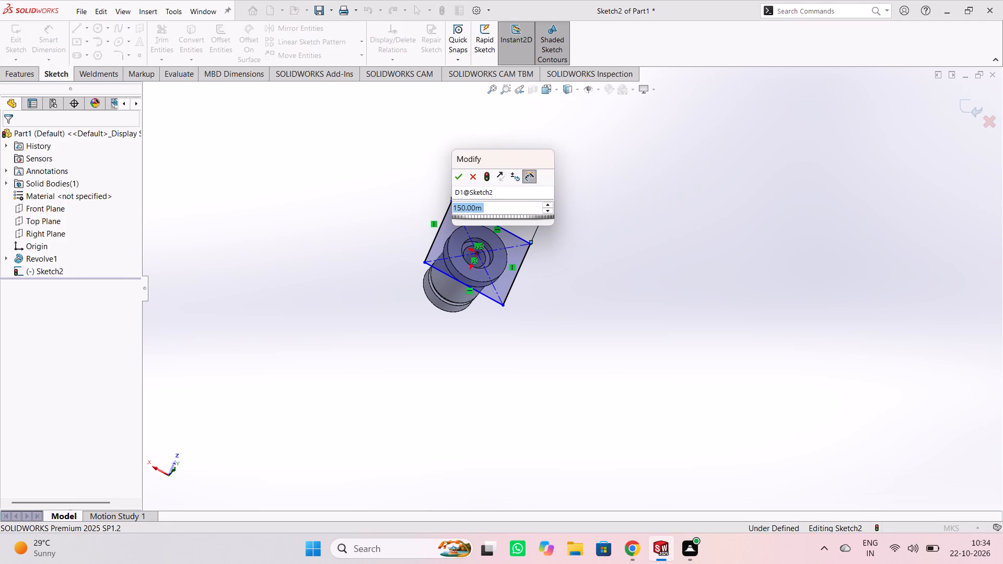
text(180)
key(Return)
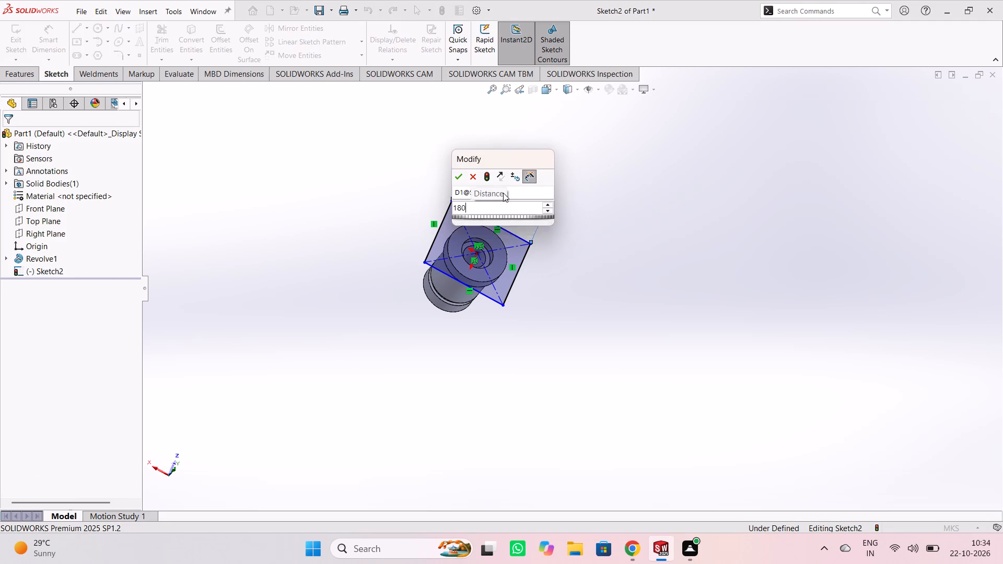
click(590, 296)
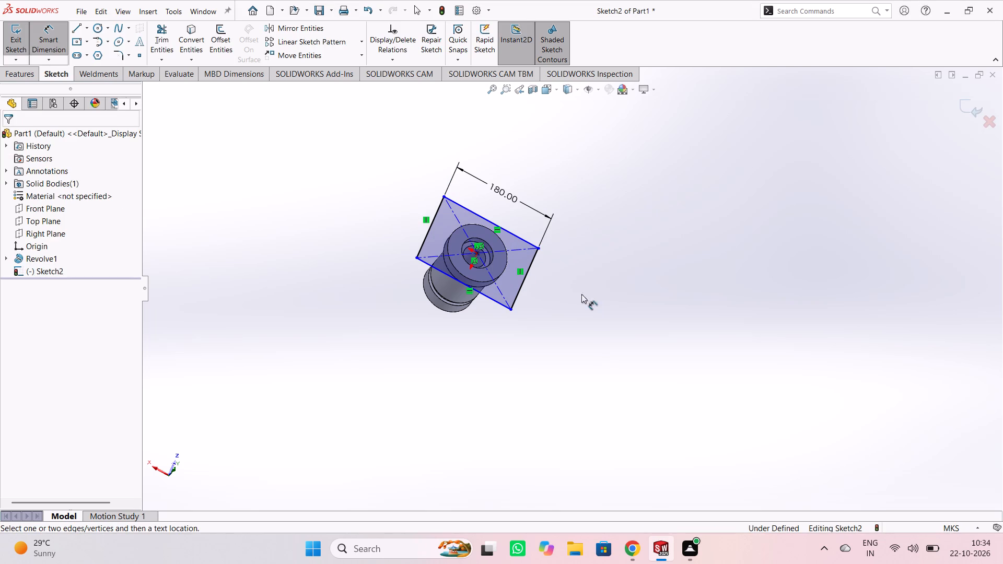
Dimension the shorter side of the flange rectangle and set it to 150 m.
click(530, 273)
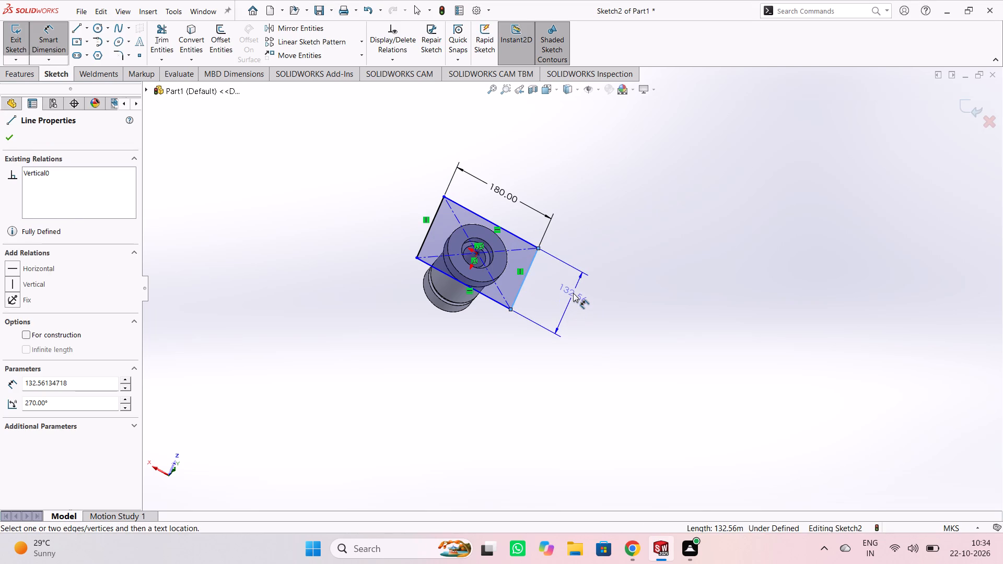
click(573, 293)
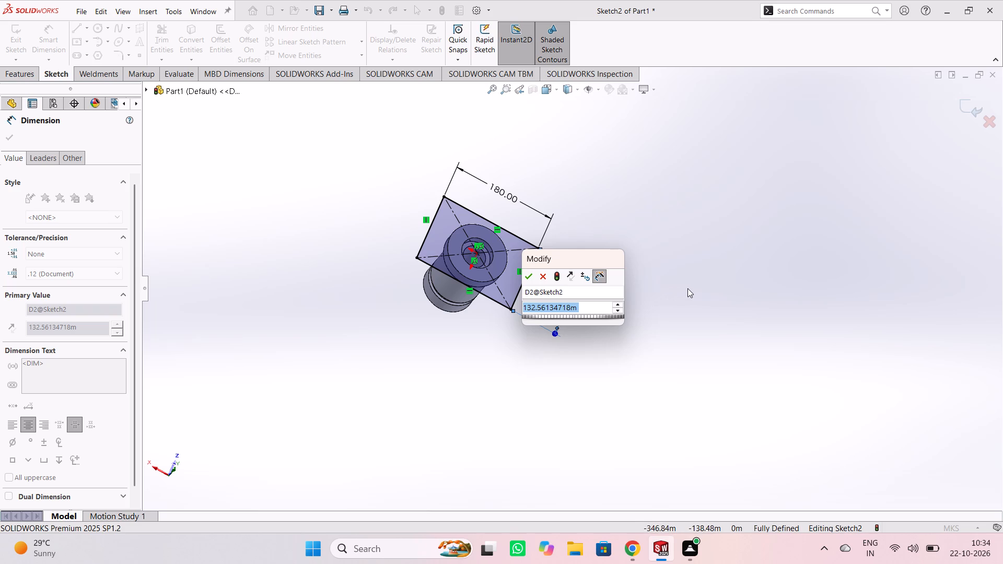
text(150)
key(Return)
click(717, 289)
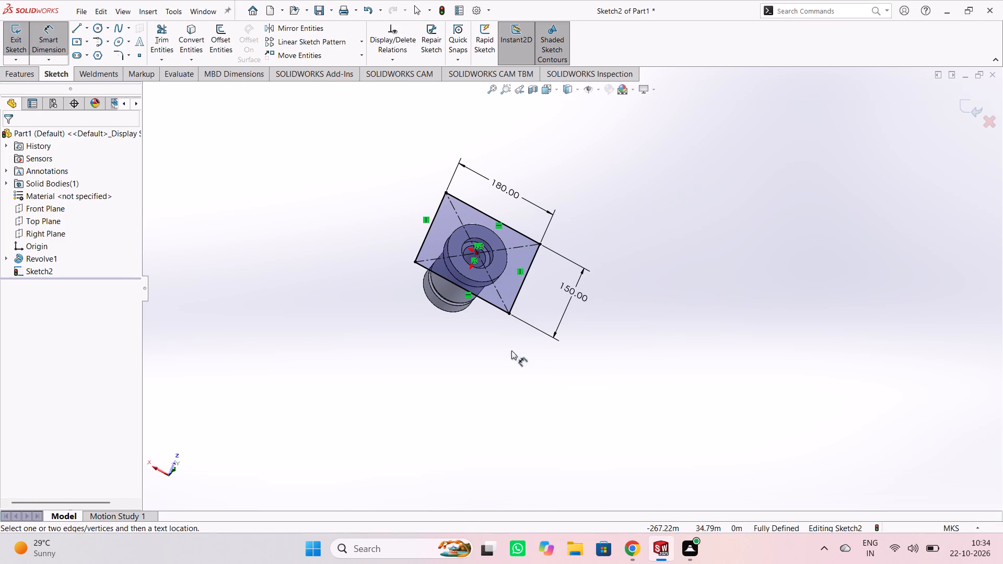
Extrude the 180 by 150 m rectangle sketch 22 m towards the revolved body, merged with it, as the flange plate.
middle_drag(491, 367, 462, 336)
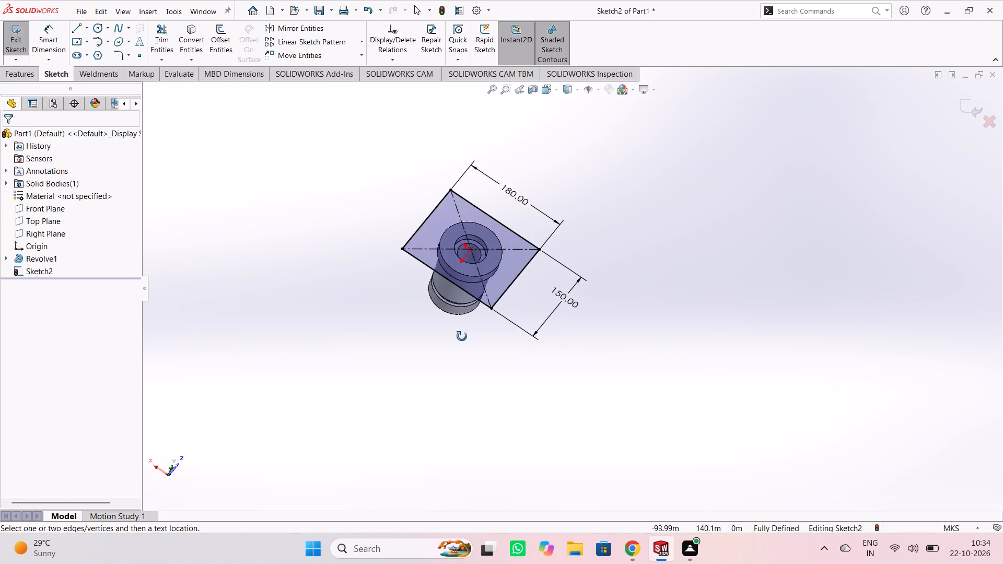
middle_drag(462, 336, 433, 368)
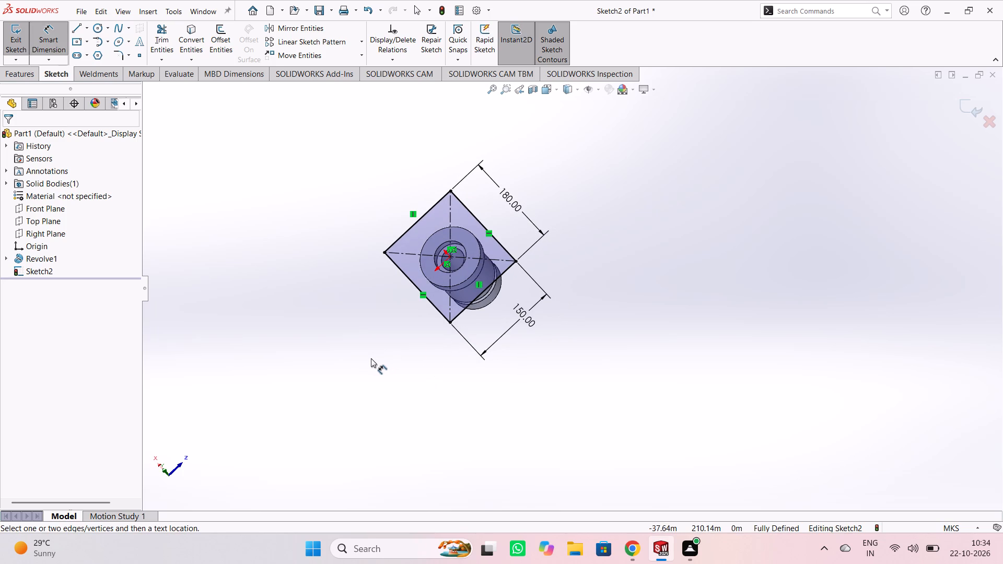
scroll(330, 390, down, 2)
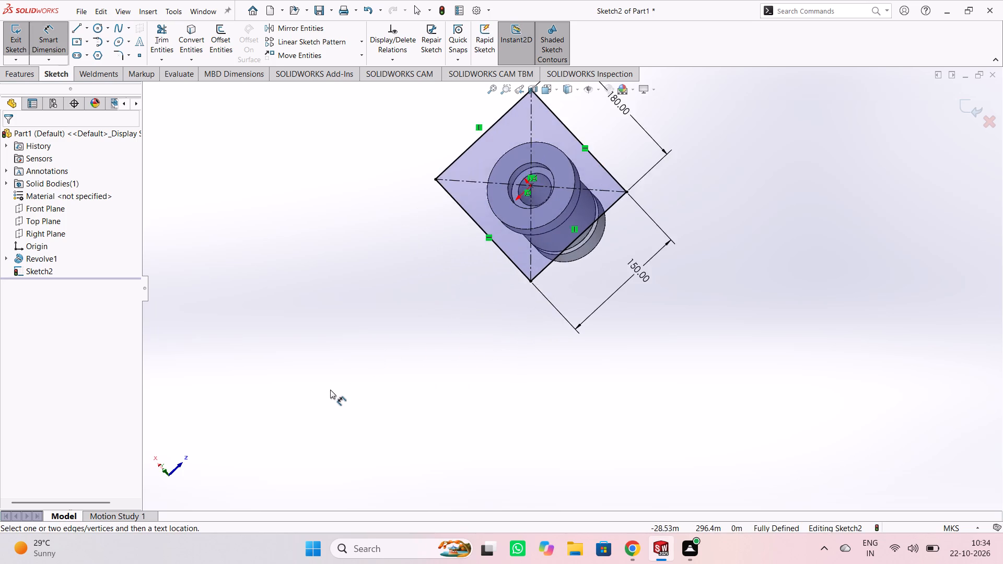
scroll(330, 390, up, 2)
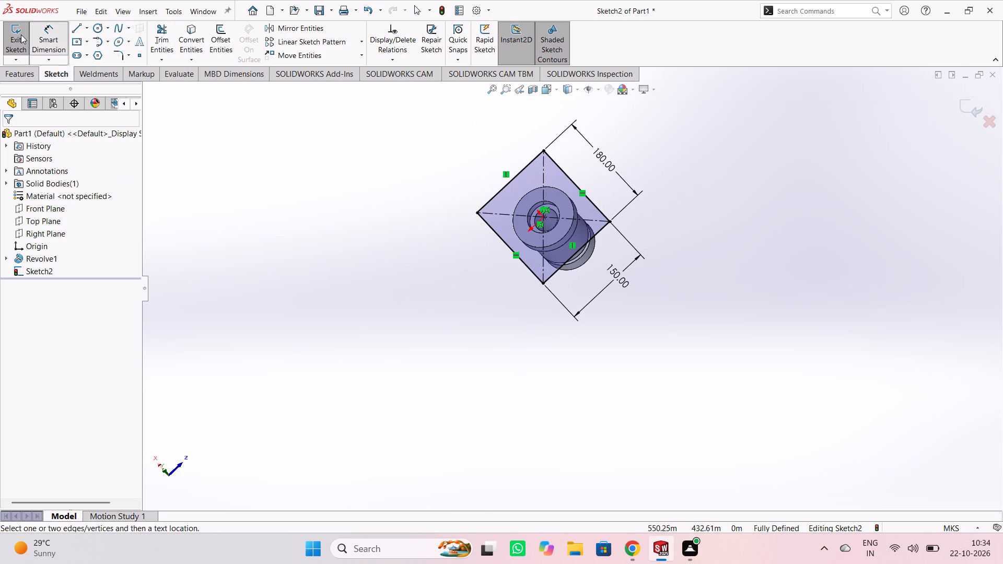
click(21, 34)
middle_drag(451, 374, 455, 375)
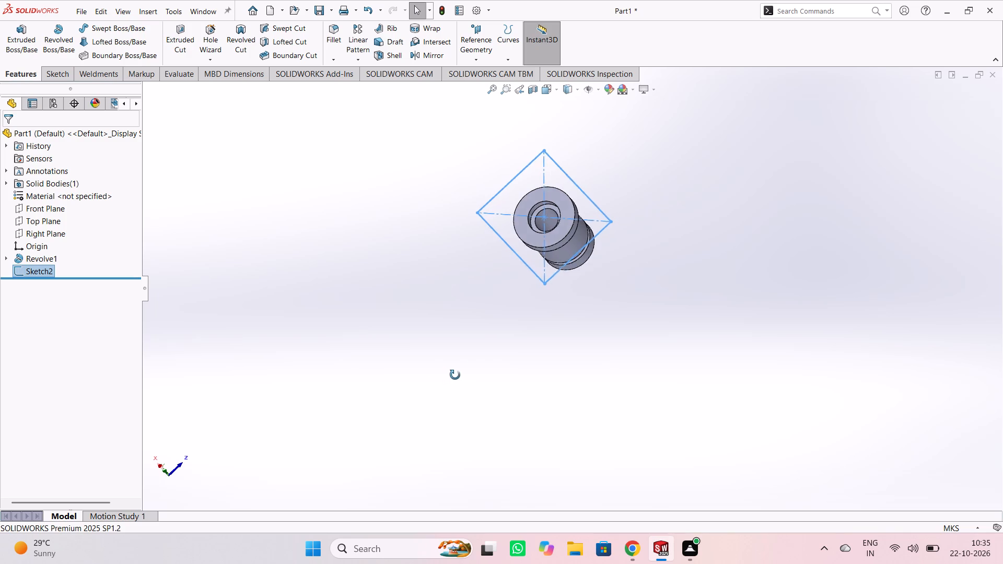
middle_drag(455, 375, 530, 218)
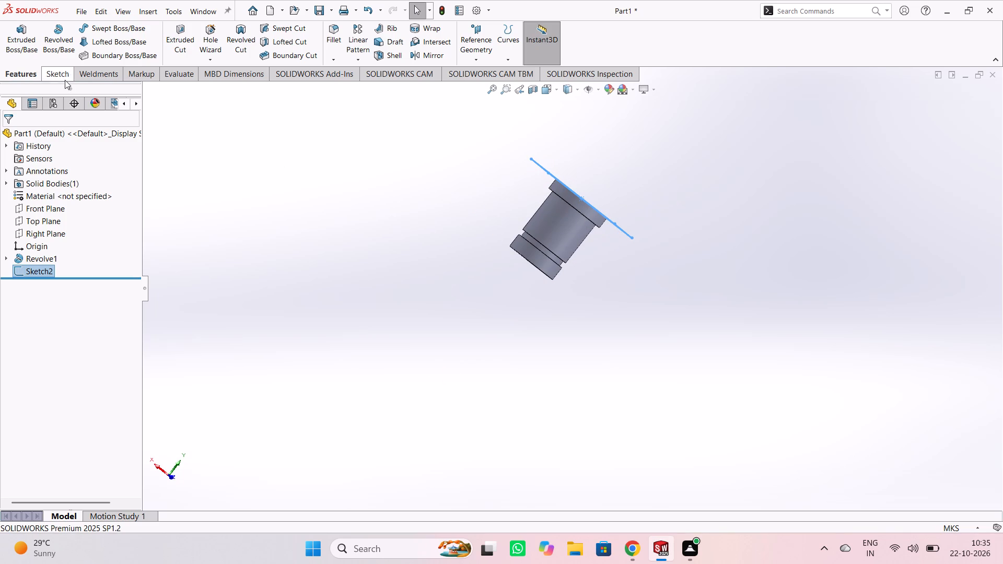
click(11, 51)
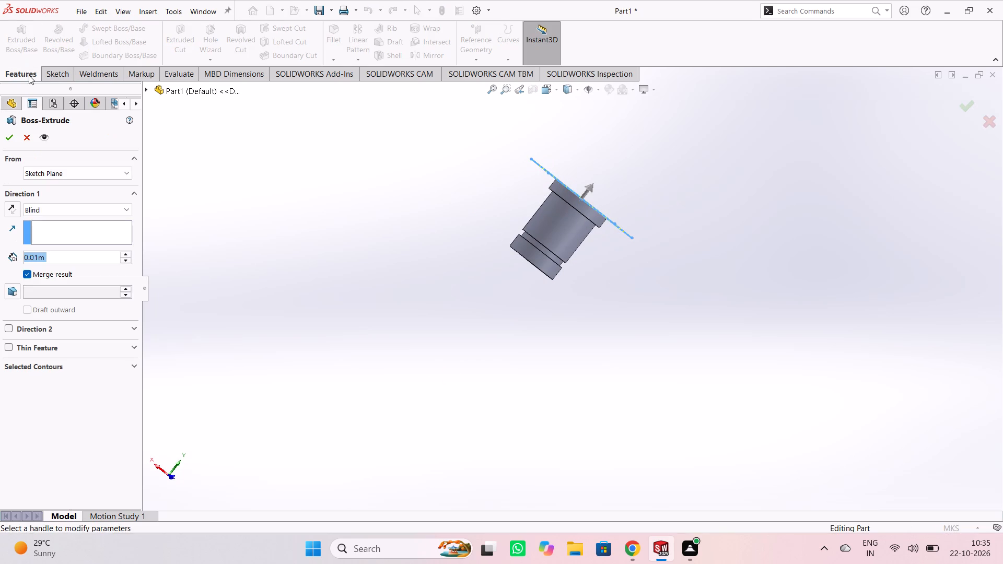
click(11, 211)
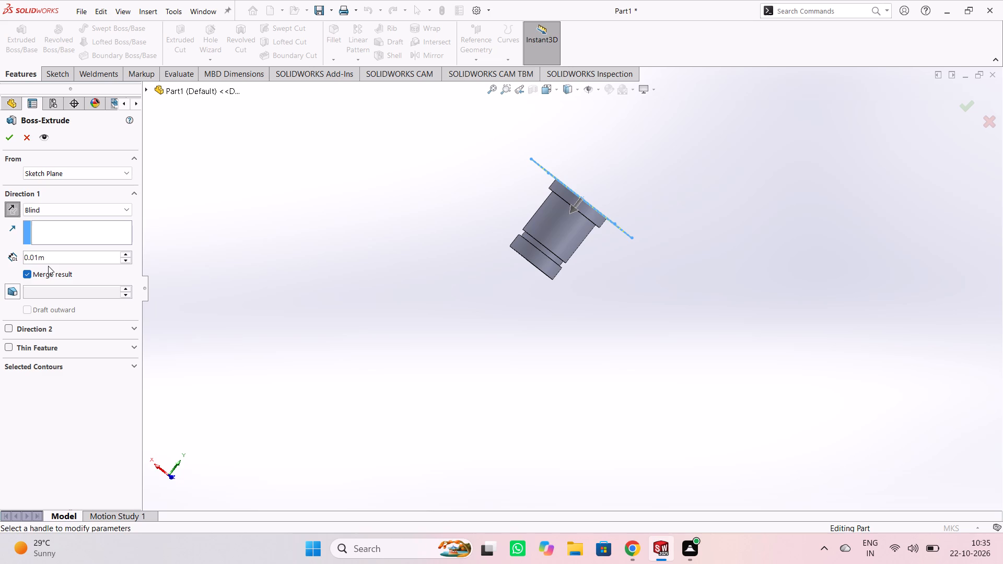
double_click(58, 257)
text(25)
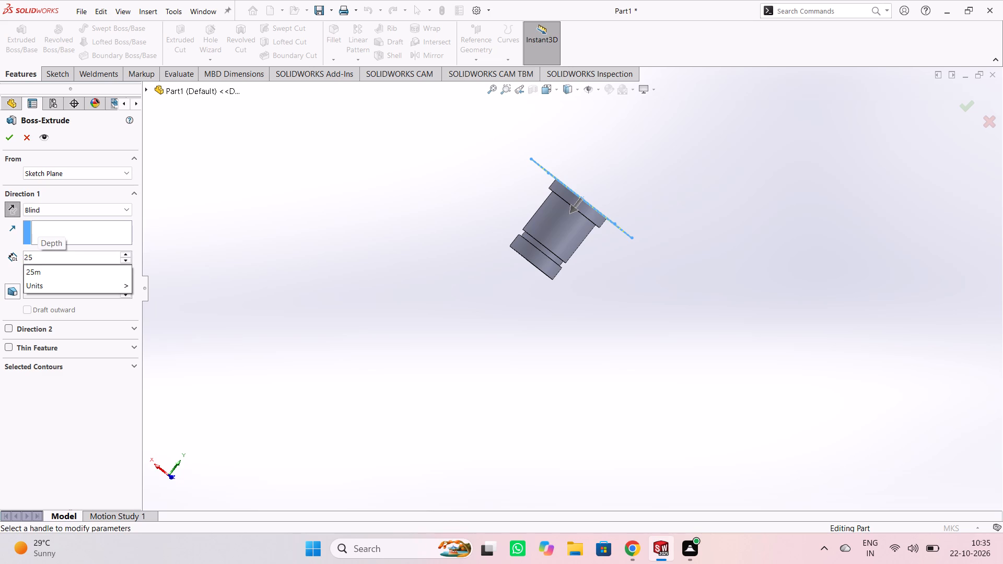
key(BackSpace)
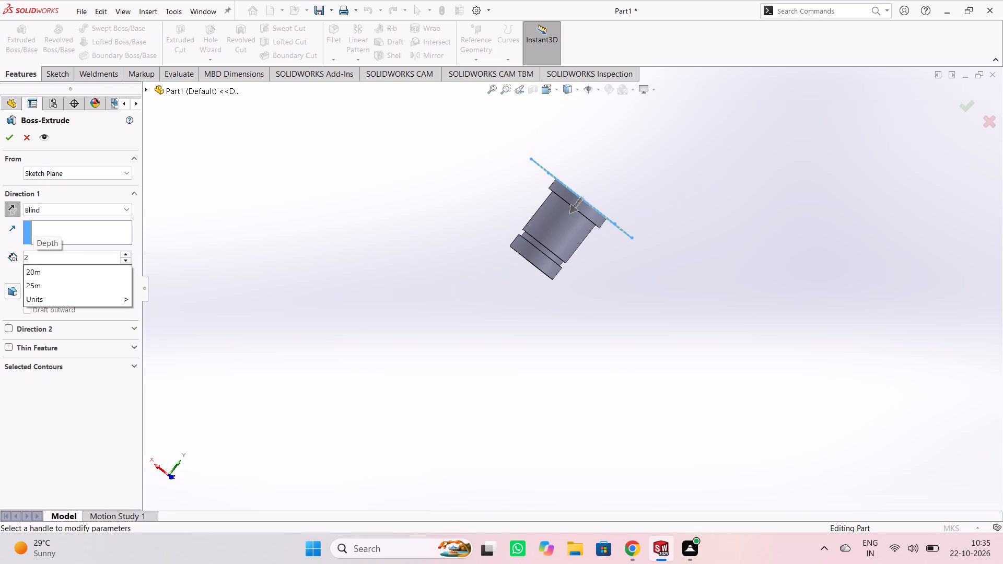
key(2)
key(Return)
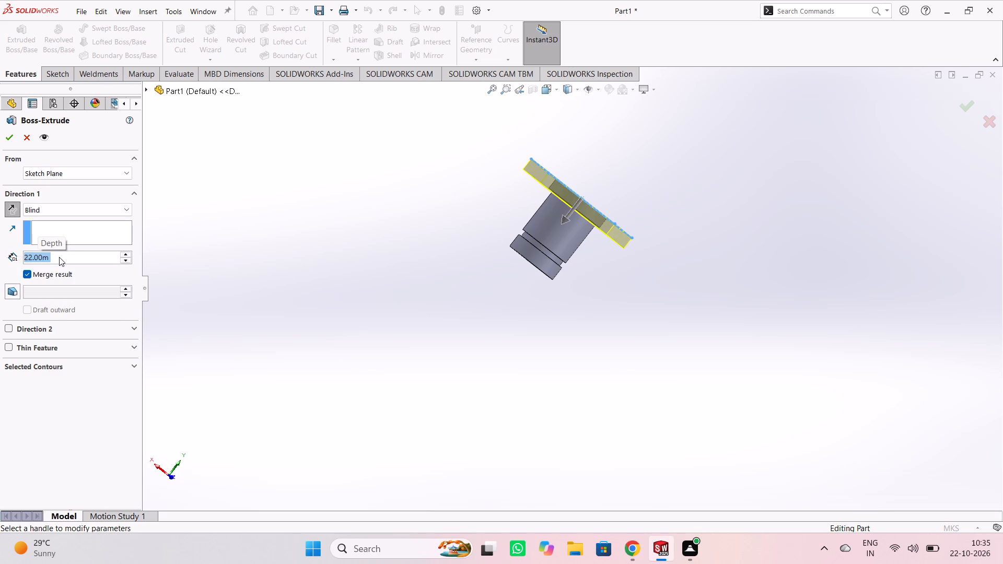
click(13, 142)
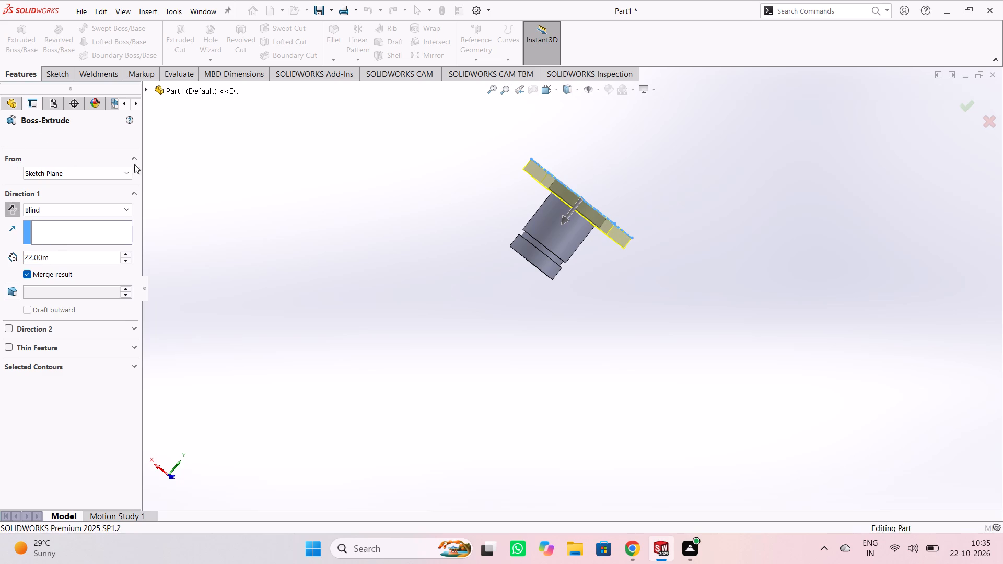
click(189, 170)
Sketch a circle of radius 28 m centred on the origin on the flange plate's top face.
scroll(709, 227, up, 1)
middle_drag(709, 227, 479, 192)
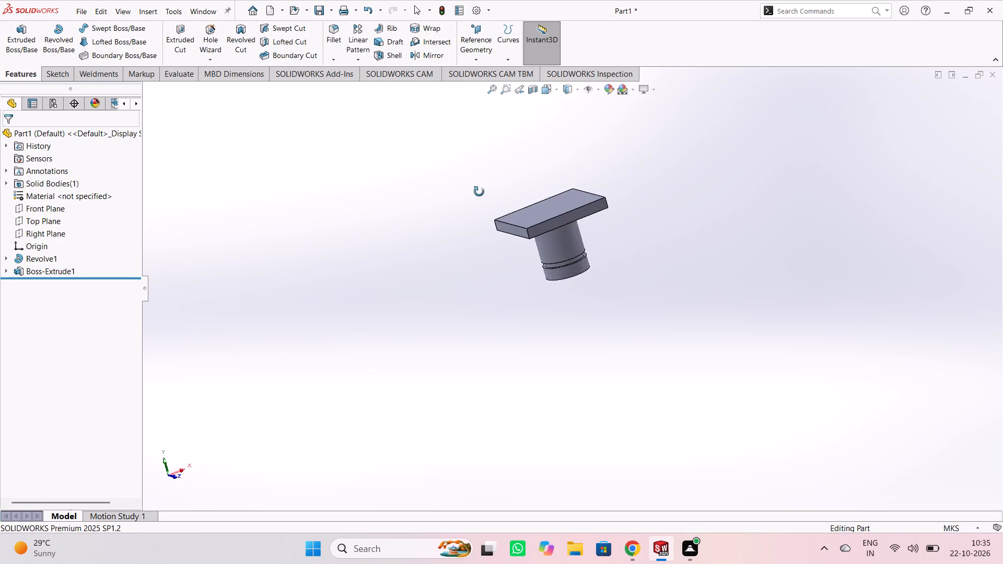
middle_drag(479, 192, 521, 330)
middle_drag(521, 330, 493, 355)
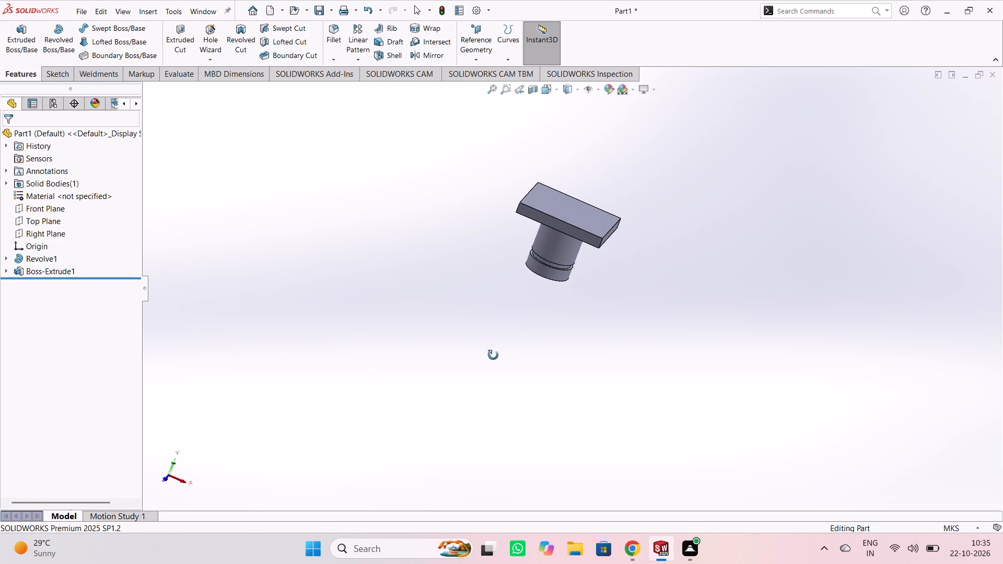
middle_drag(493, 355, 493, 357)
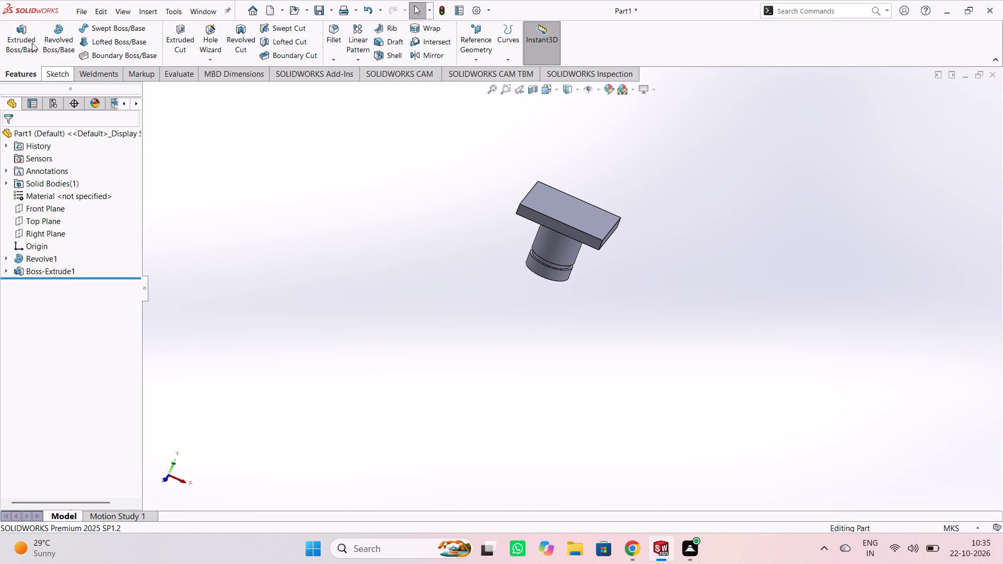
click(557, 195)
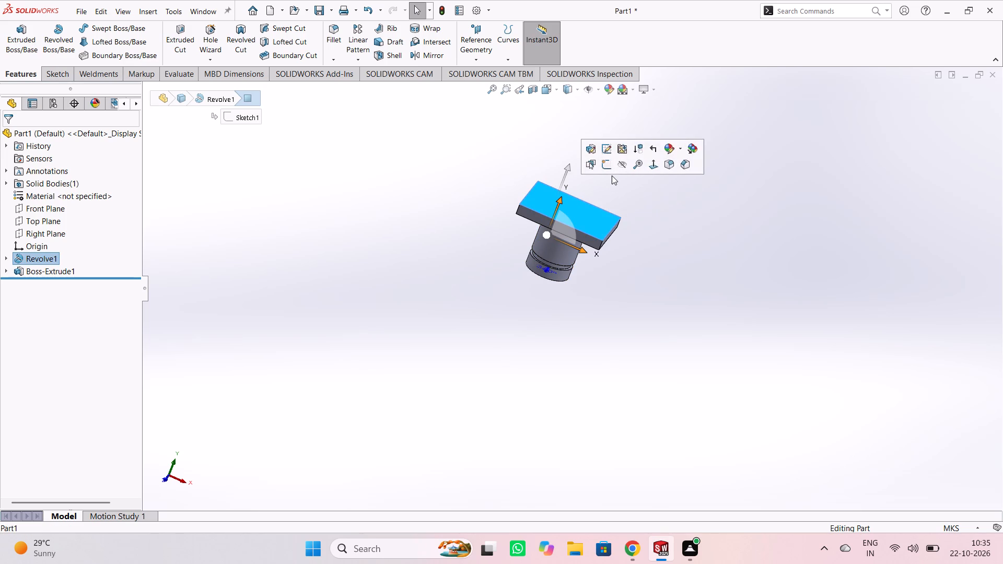
click(609, 166)
click(779, 261)
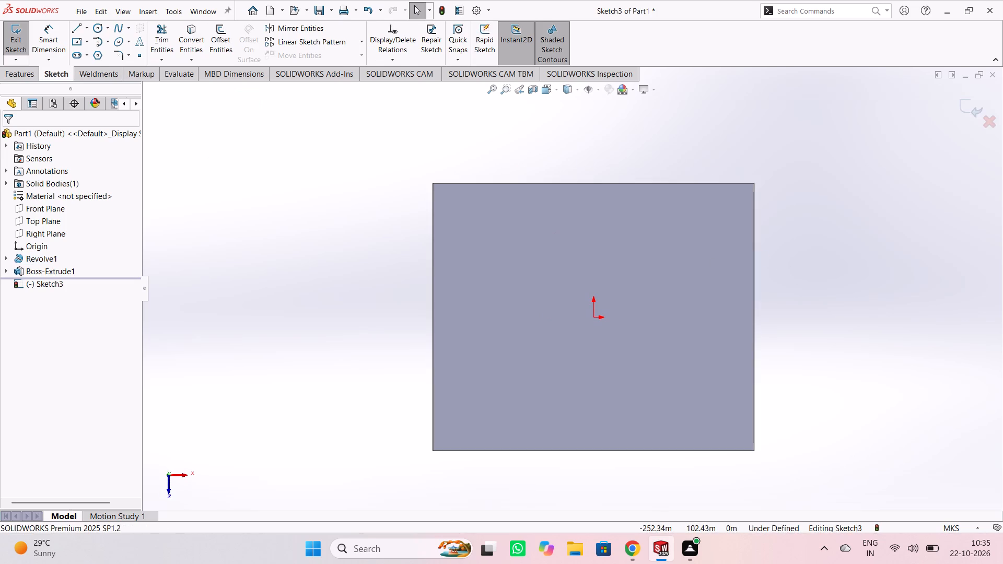
click(95, 25)
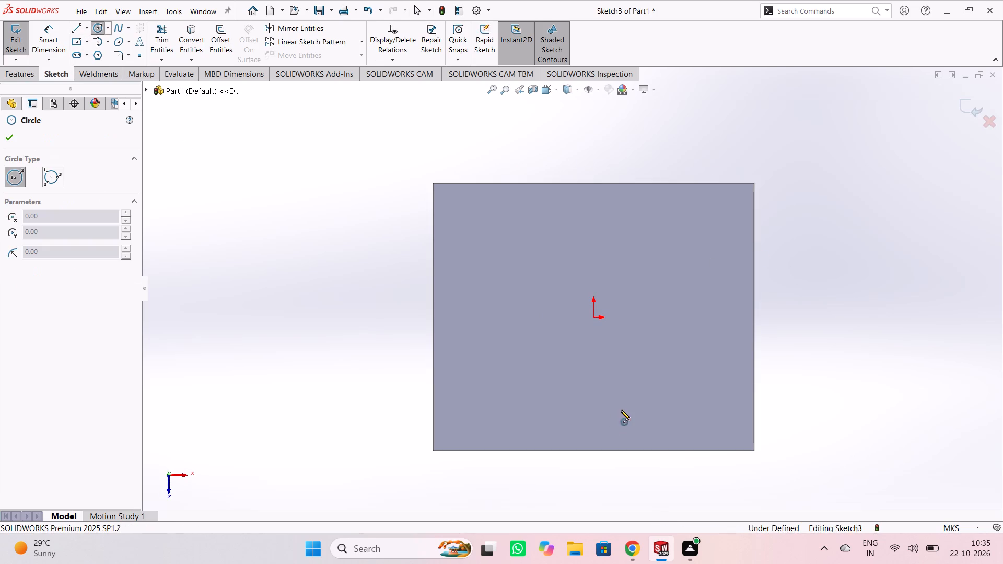
click(593, 316)
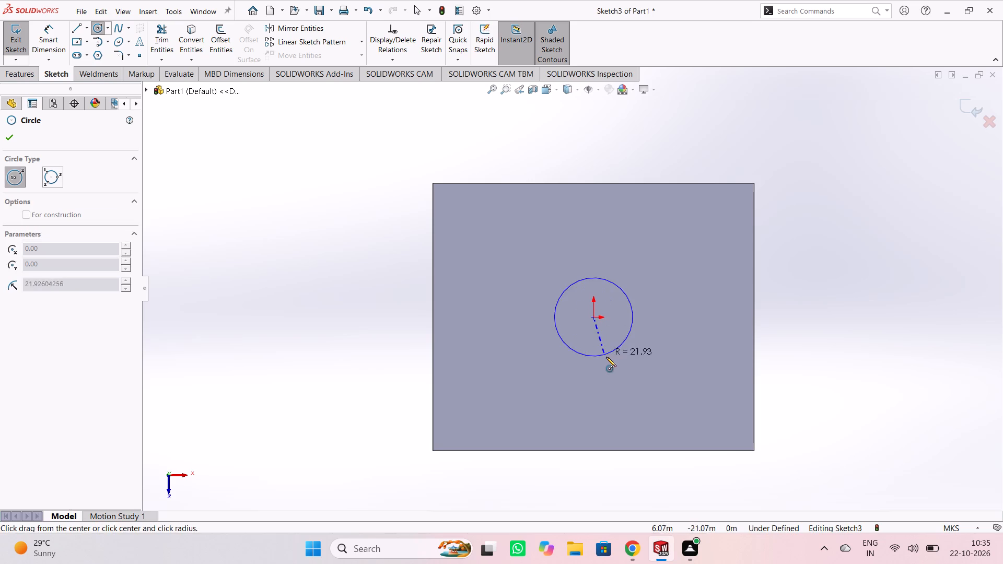
click(613, 355)
text(28)
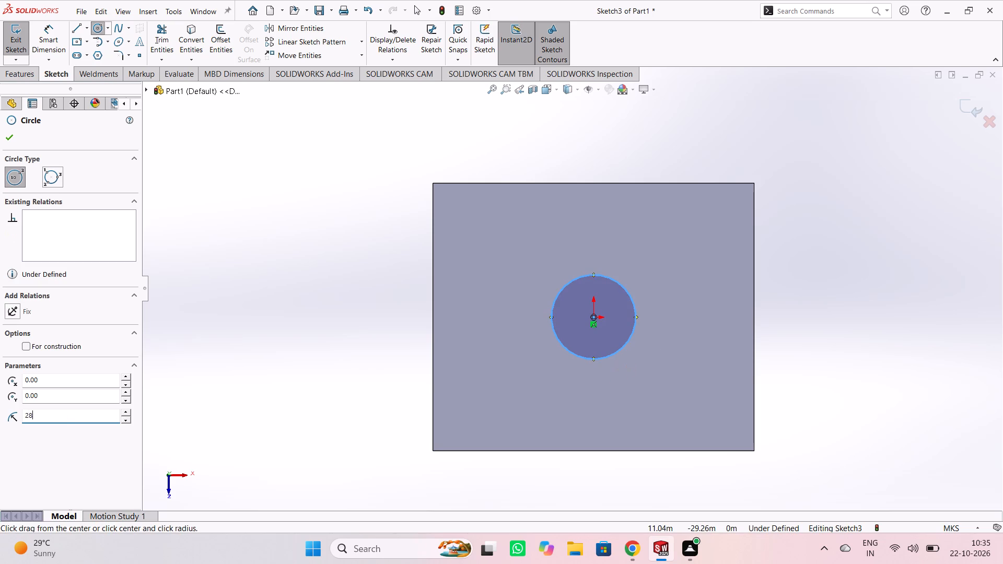
key(Return)
click(386, 236)
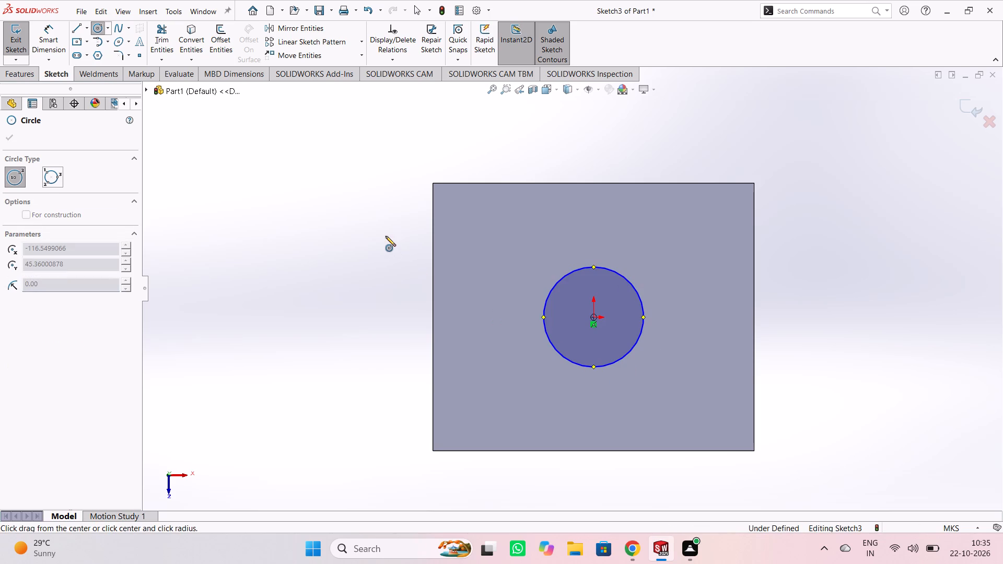
key(Escape)
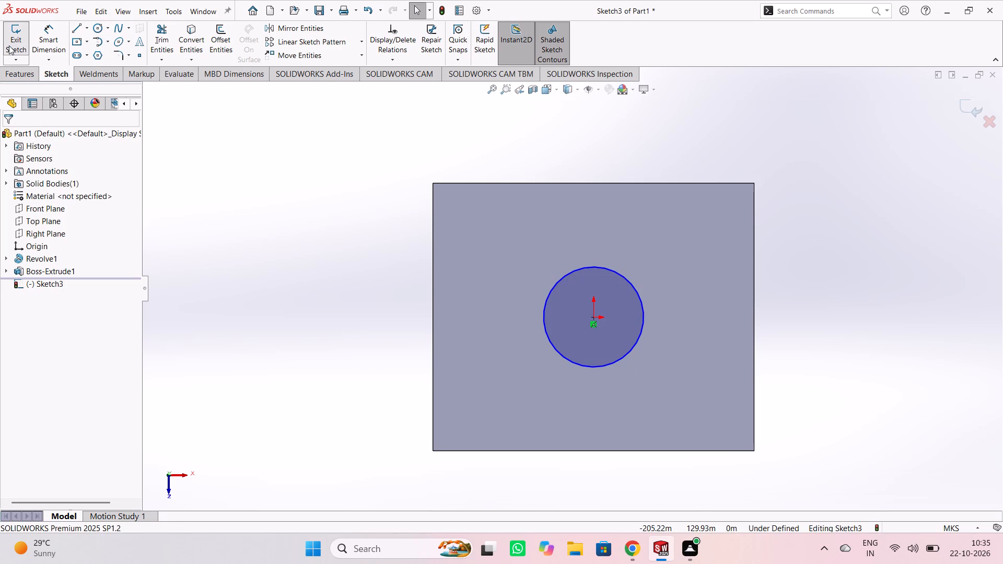
click(9, 45)
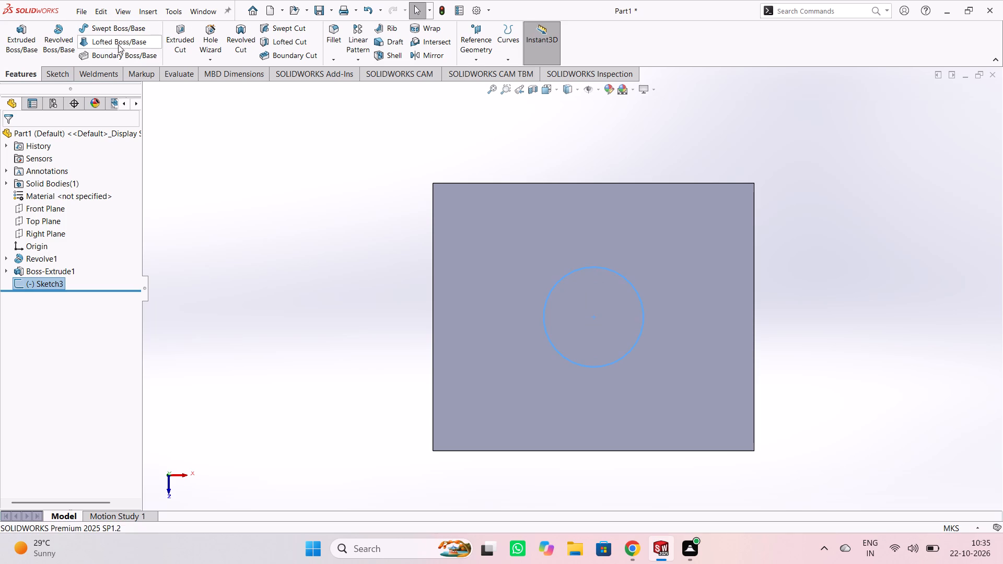
Cut the circle 22 m deep through the flange plate with a blind Extruded Cut.
click(169, 40)
middle_drag(299, 315, 344, 150)
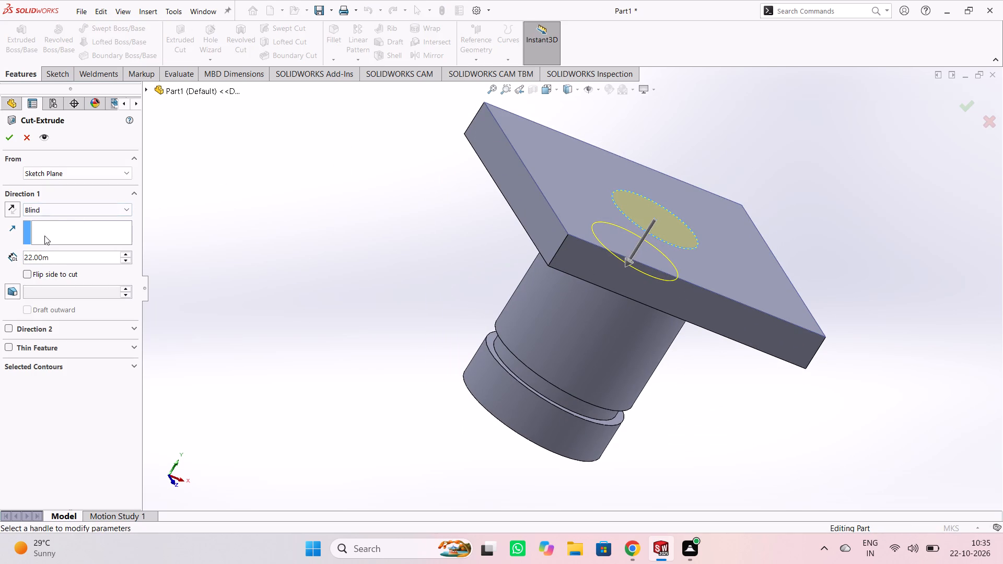
click(5, 140)
click(250, 220)
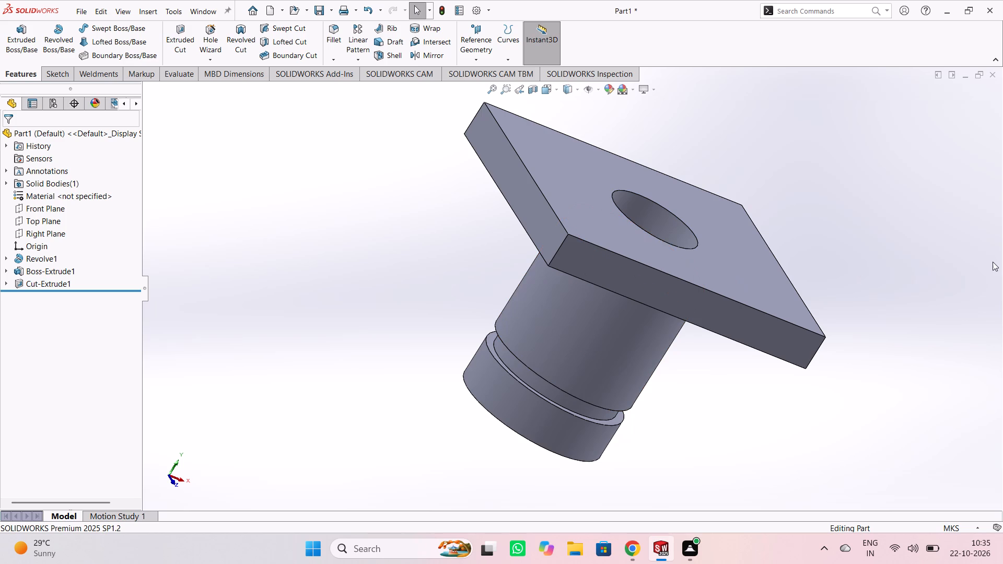
Fillet one of the flange plate's vertical corner edges with a symmetric 15 m radius.
middle_drag(938, 257, 885, 284)
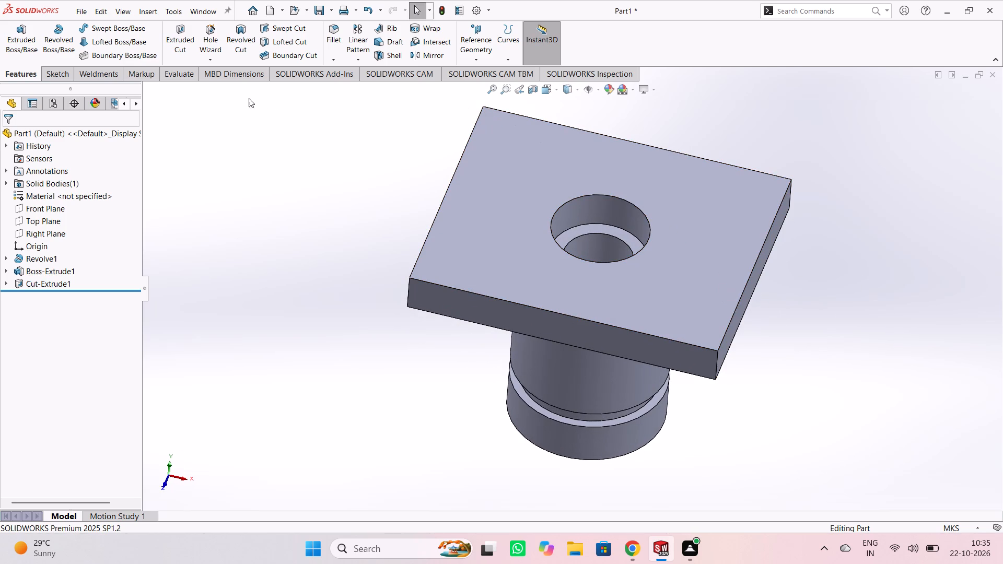
click(331, 41)
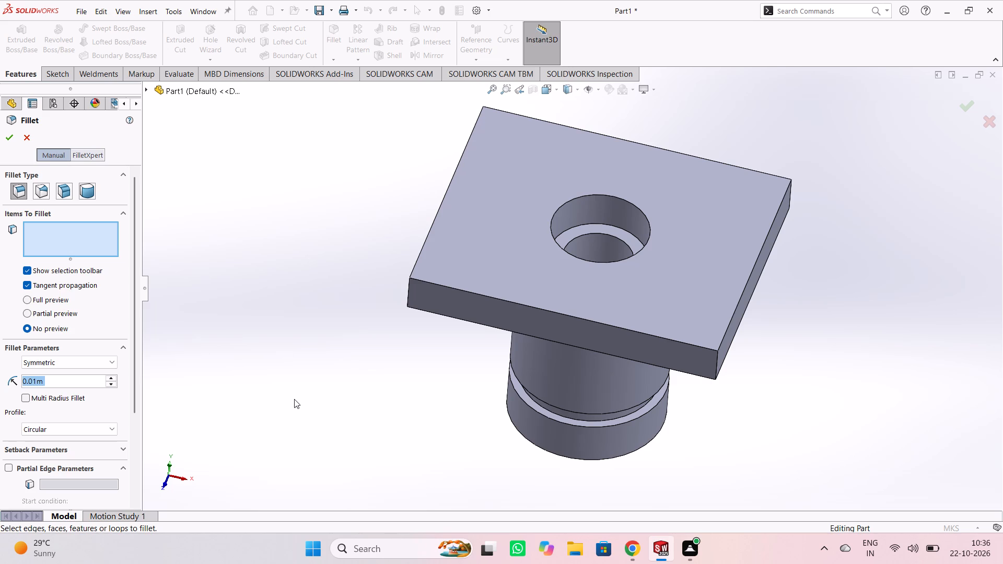
scroll(294, 399, up, 1)
scroll(294, 398, down, 2)
scroll(294, 396, up, 2)
scroll(320, 390, down, 1)
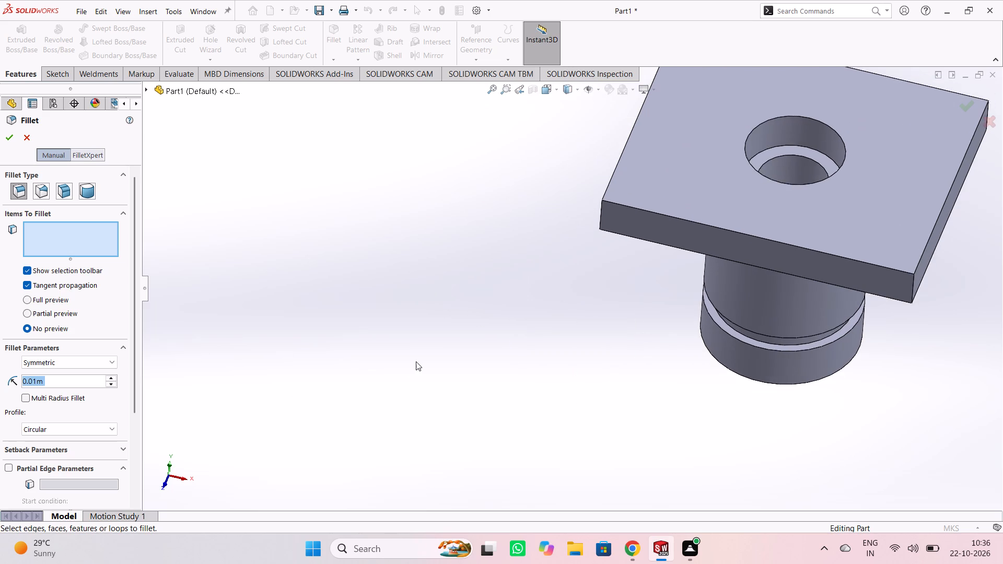
scroll(416, 361, down, 4)
scroll(435, 346, up, 2)
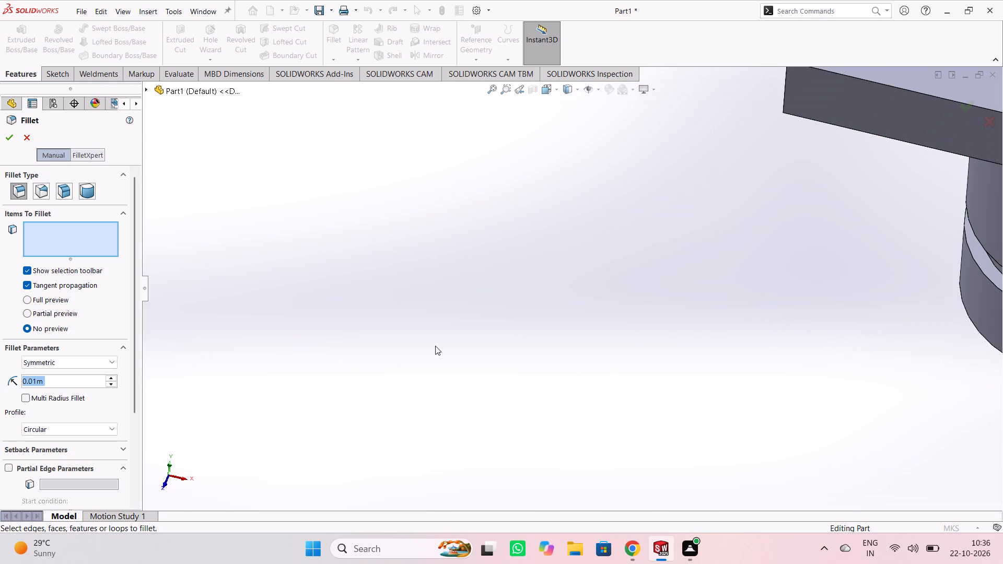
scroll(434, 346, down, 3)
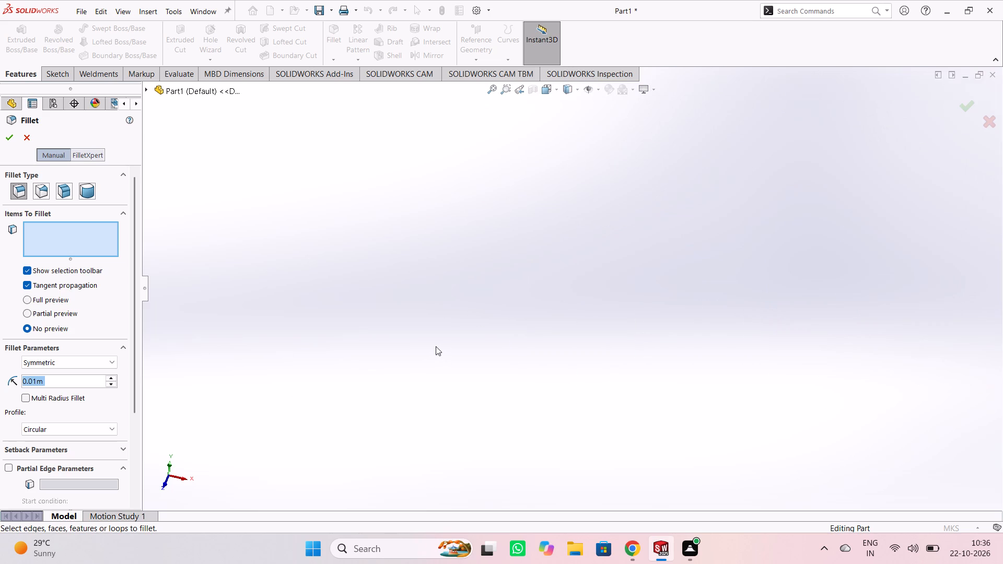
scroll(436, 346, up, 2)
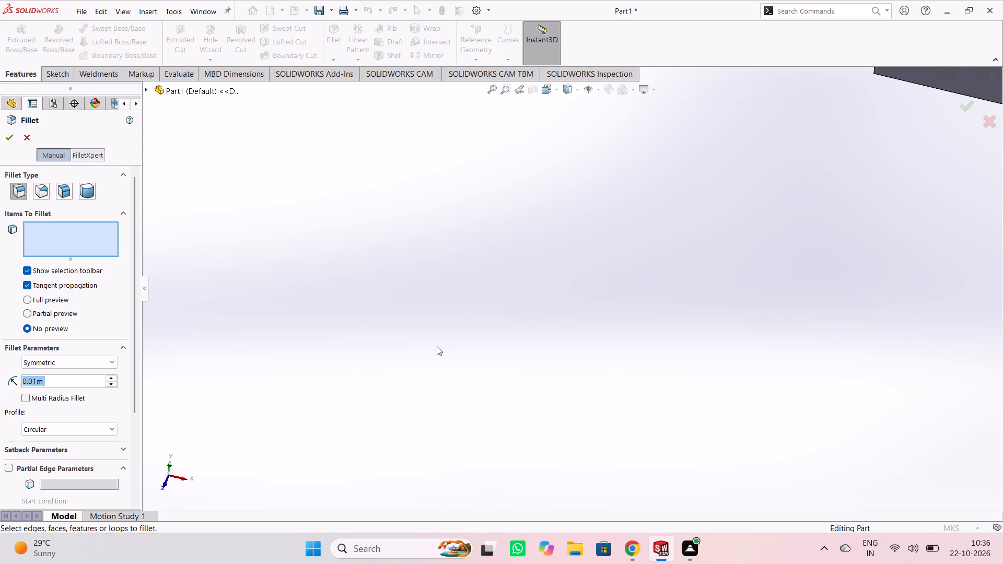
scroll(439, 345, down, 1)
scroll(439, 344, up, 1)
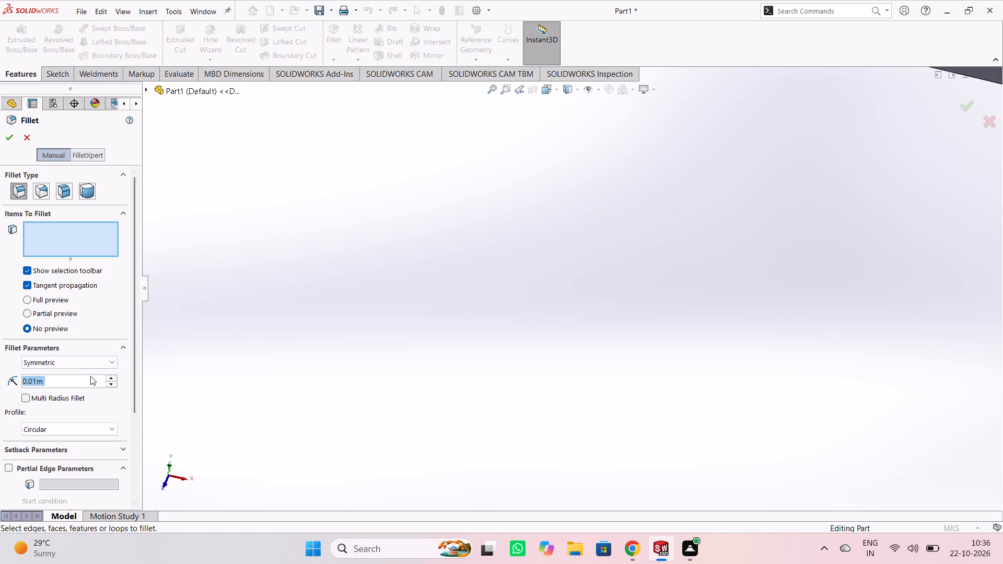
text(15)
key(Return)
scroll(585, 253, down, 2)
scroll(649, 250, up, 7)
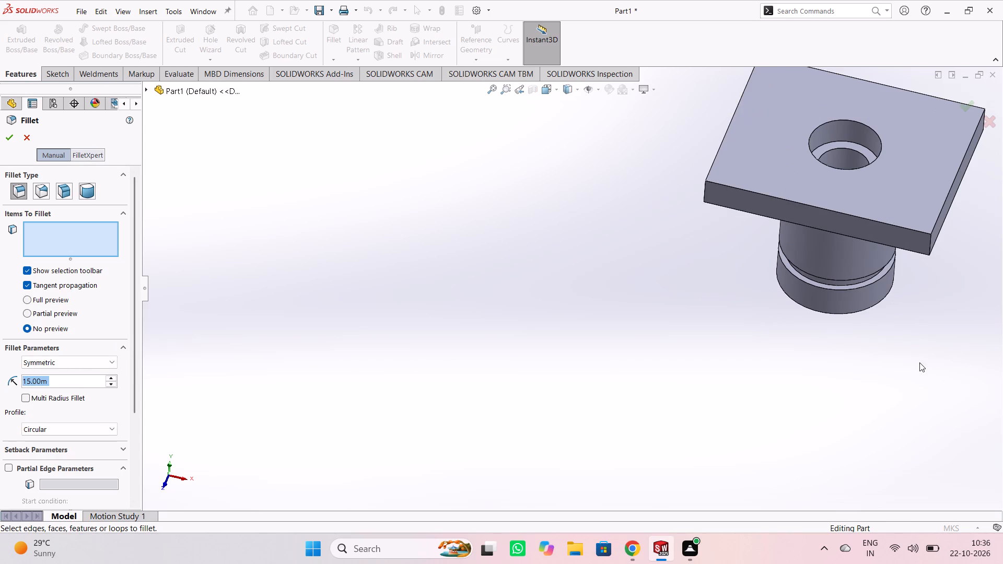
middle_drag(920, 373, 883, 376)
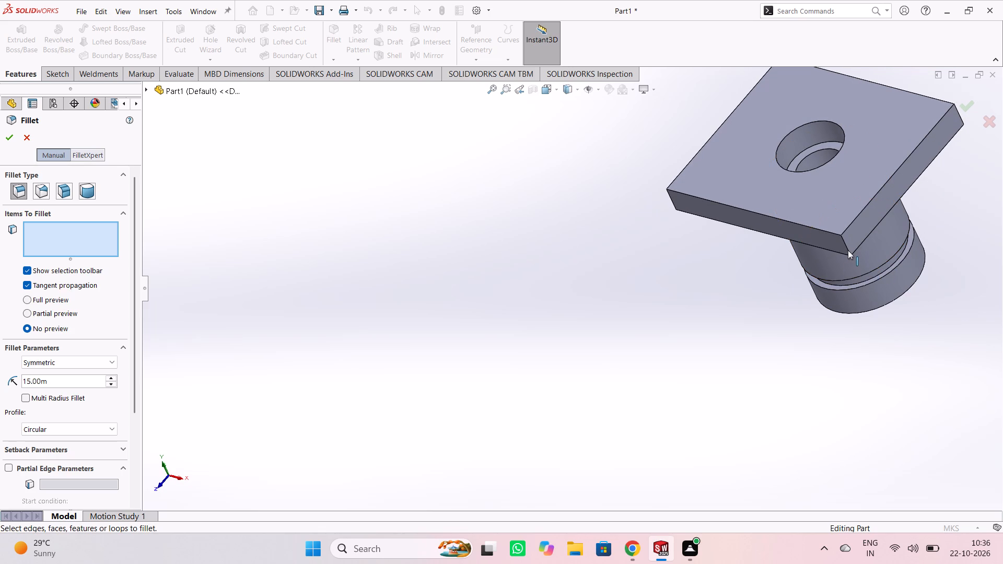
click(846, 247)
key(Return)
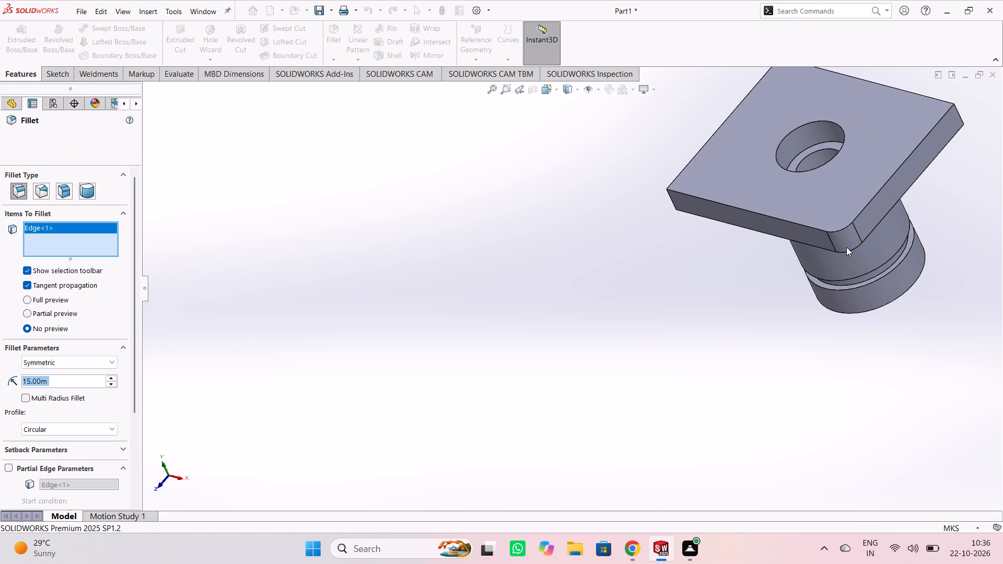
Round the three remaining vertical corner edges of the flange plate with separate 15 m fillets.
middle_drag(569, 254, 677, 302)
click(863, 229)
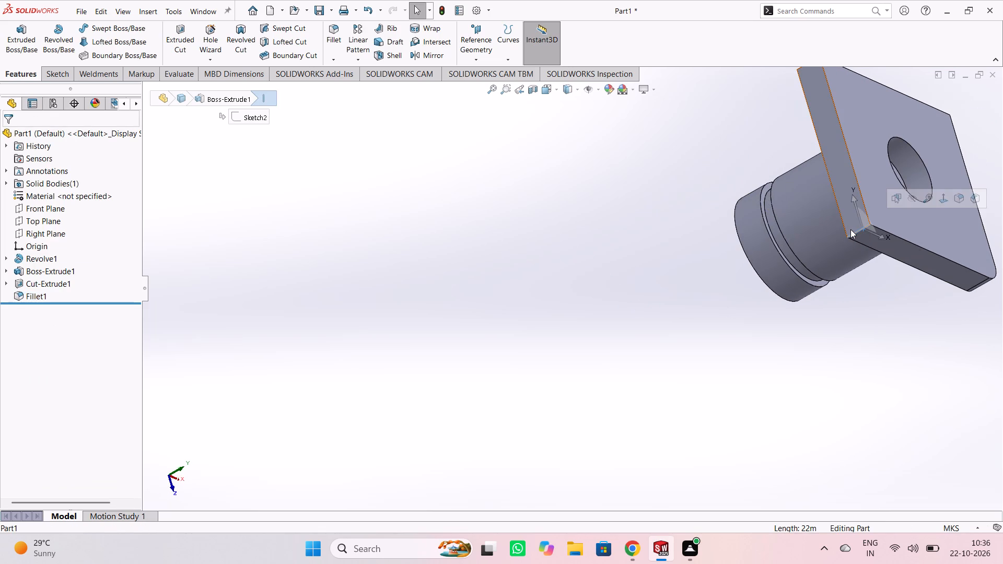
key(Return)
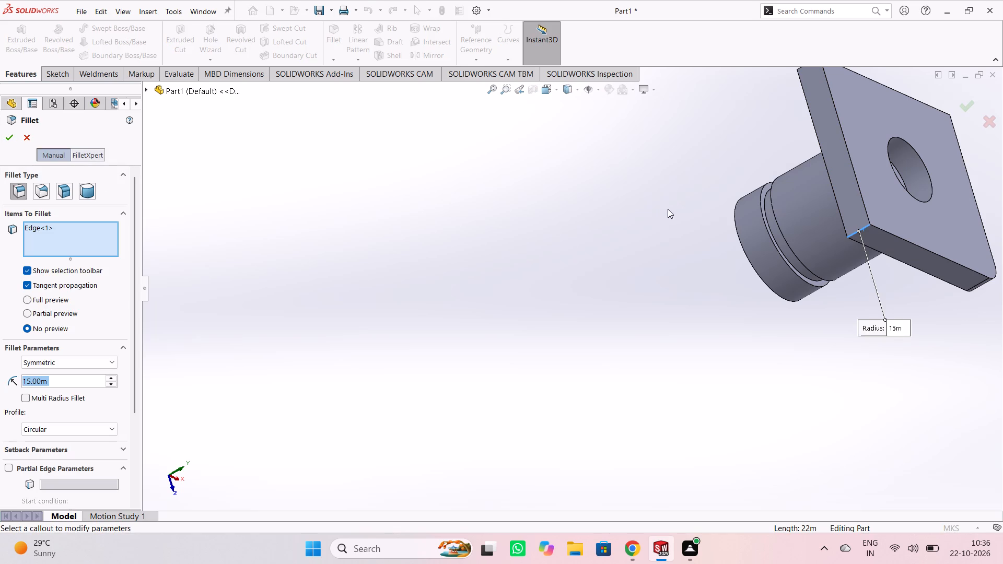
key(Return)
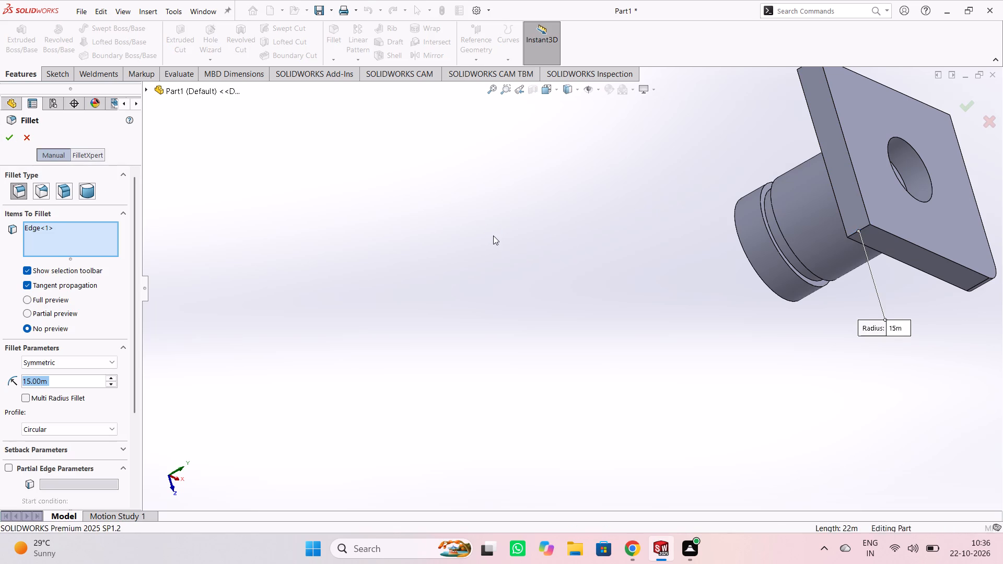
middle_drag(522, 219, 633, 350)
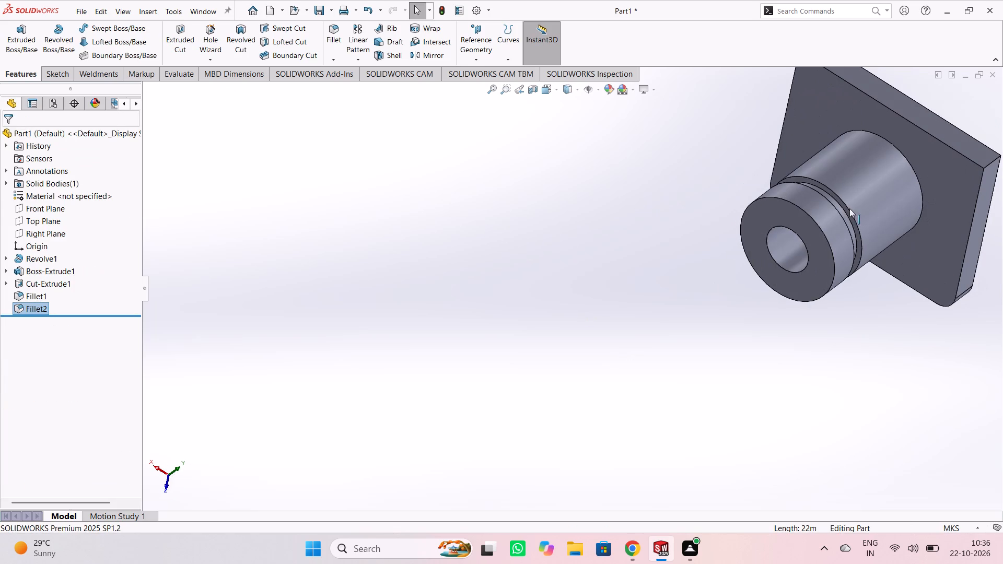
middle_drag(668, 171, 598, 214)
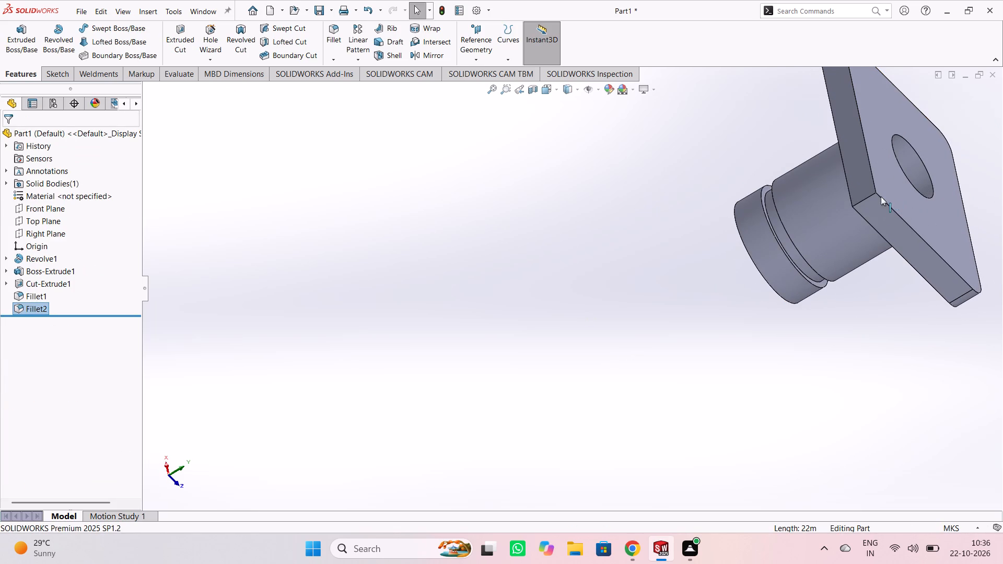
click(864, 200)
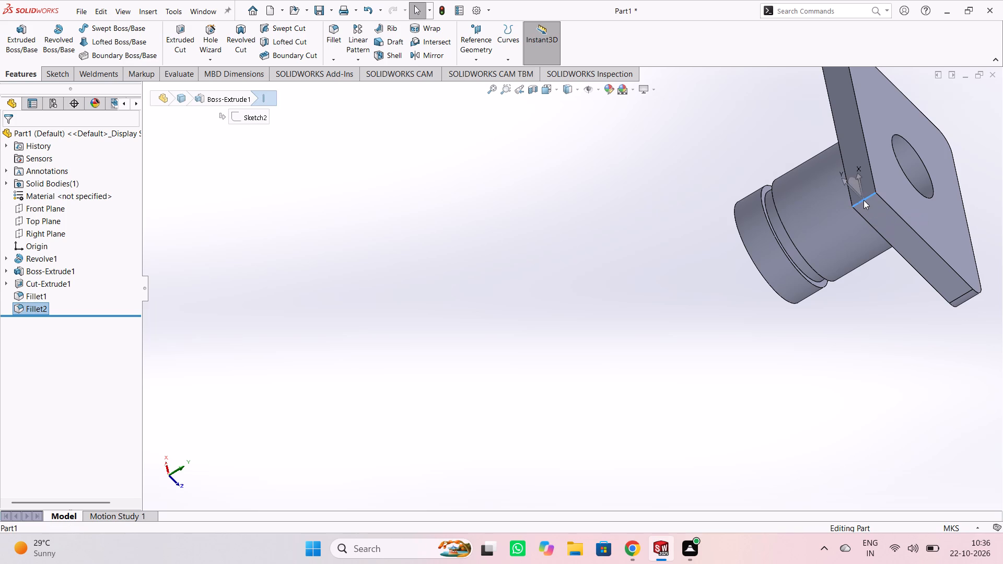
key(Return)
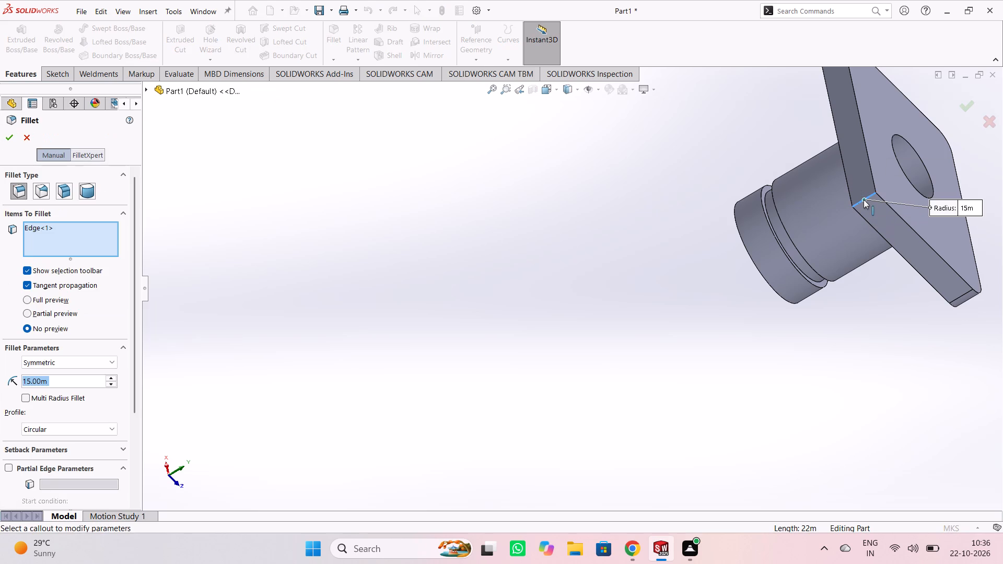
key(Return)
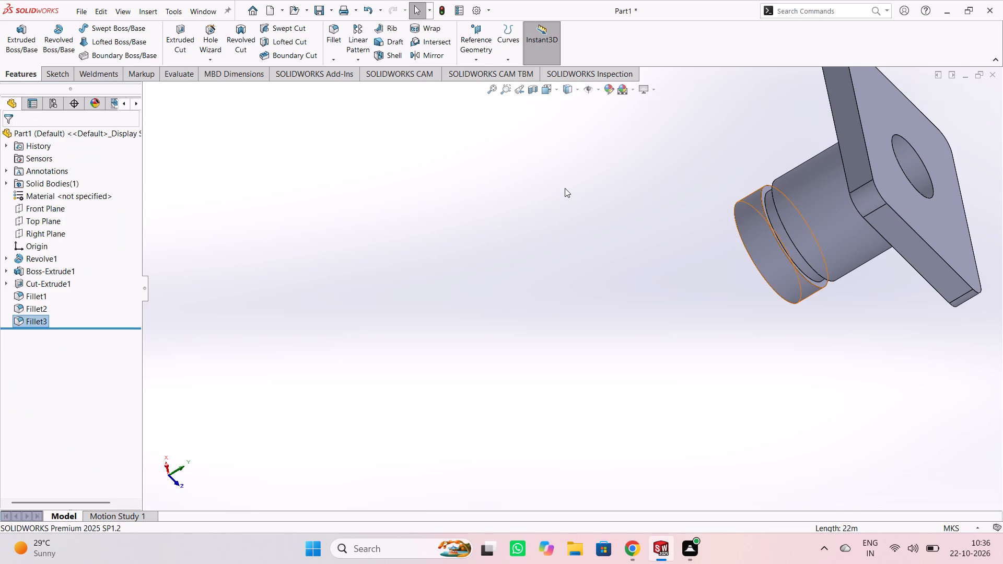
scroll(565, 185, up, 1)
middle_drag(565, 185, 592, 315)
middle_drag(685, 148, 674, 208)
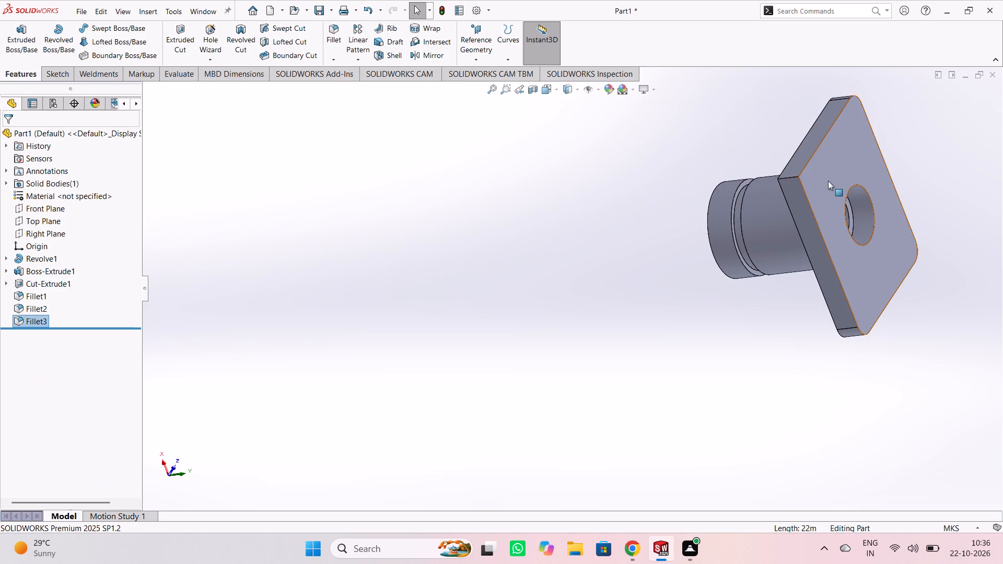
click(787, 178)
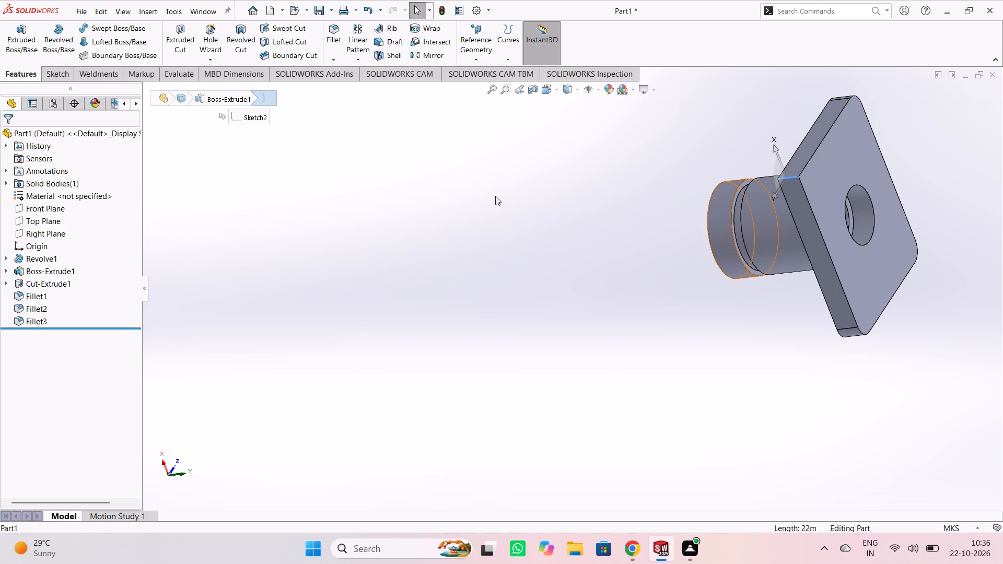
key(Return)
key(Return)
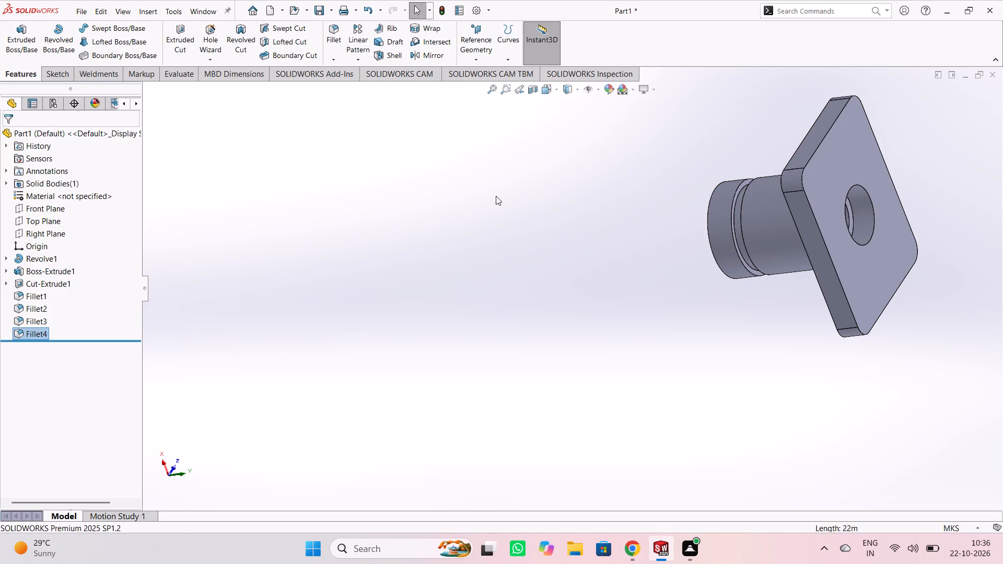
click(519, 201)
On a new sketch on the flange plate's top face, draw a vertical line between the two long edges, about 57 m left of the origin.
middle_drag(731, 325, 654, 250)
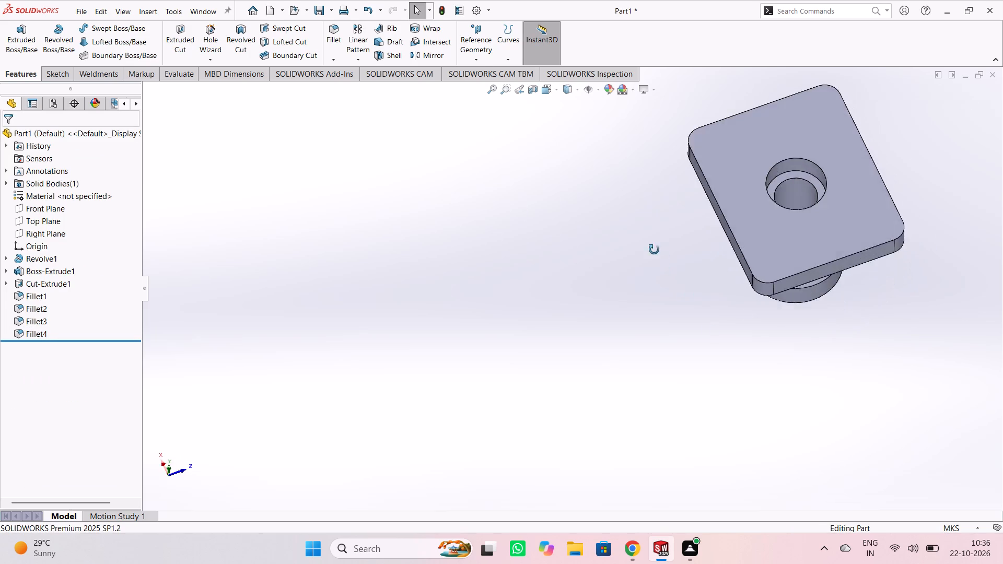
middle_drag(654, 250, 289, 323)
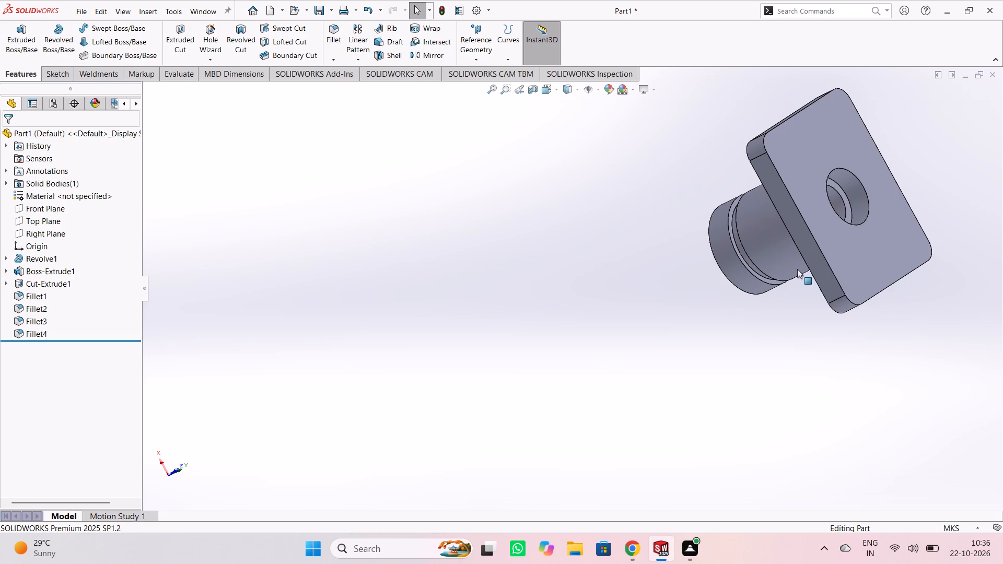
click(853, 257)
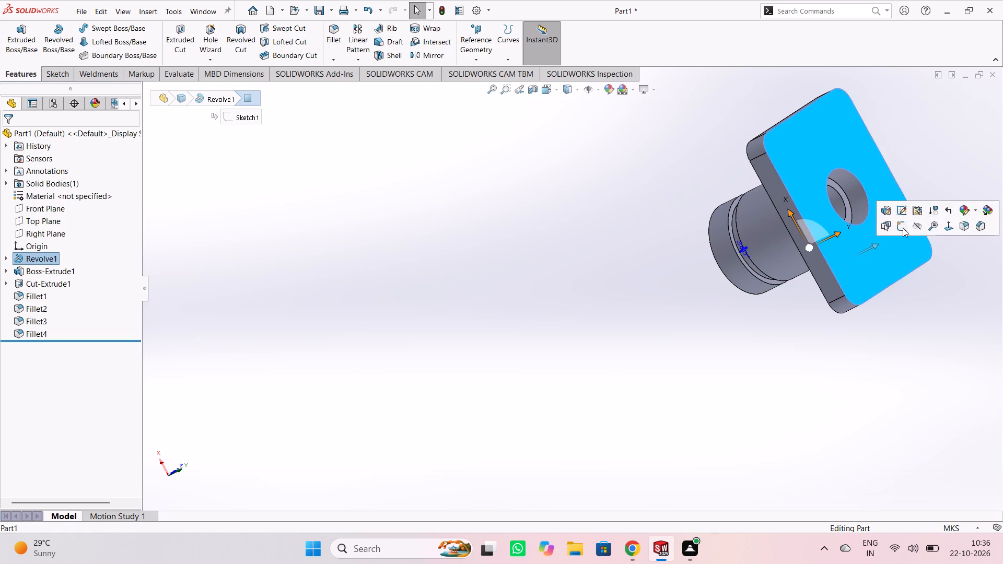
click(903, 228)
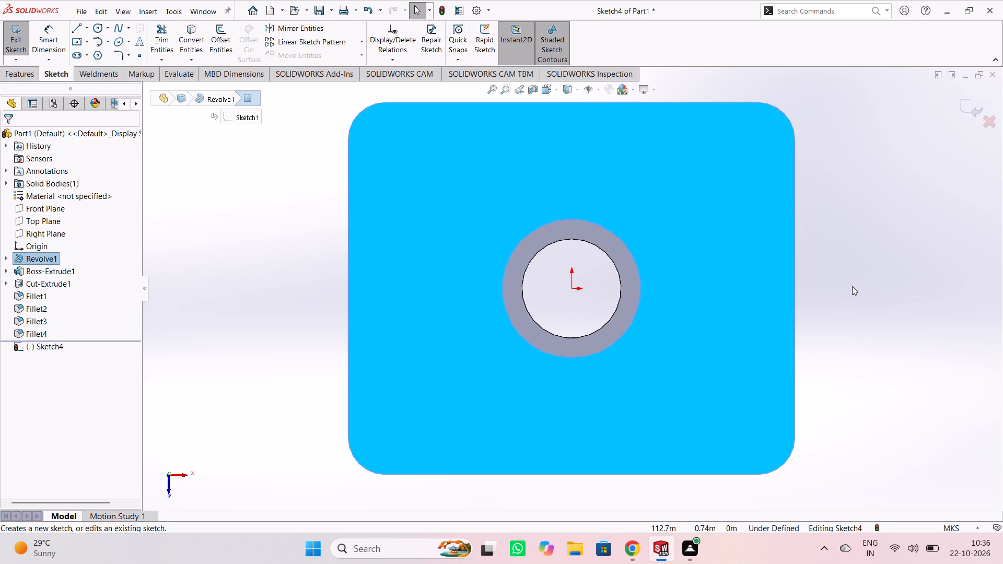
click(852, 286)
scroll(859, 281, down, 1)
scroll(859, 282, up, 5)
scroll(806, 279, down, 1)
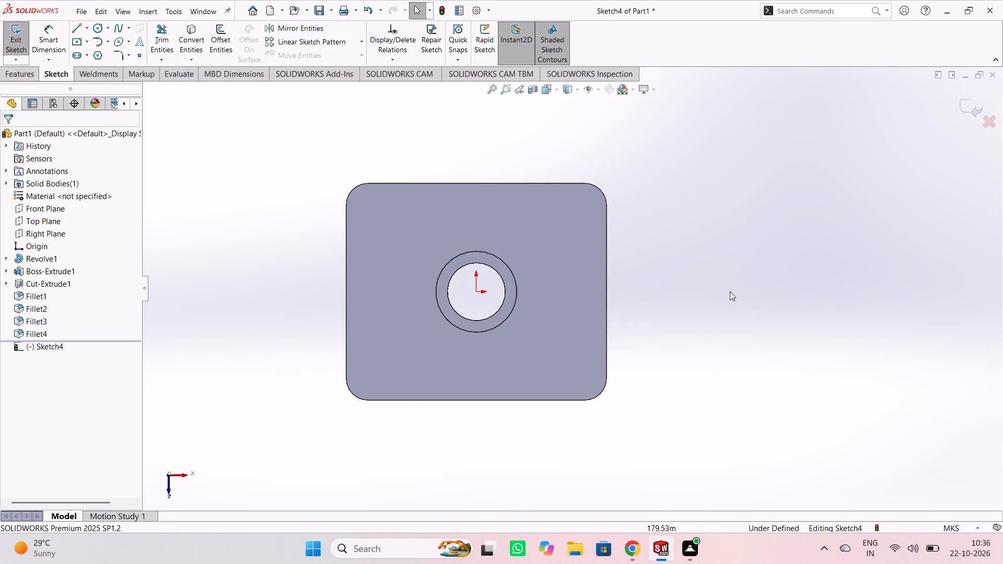
scroll(718, 296, down, 1)
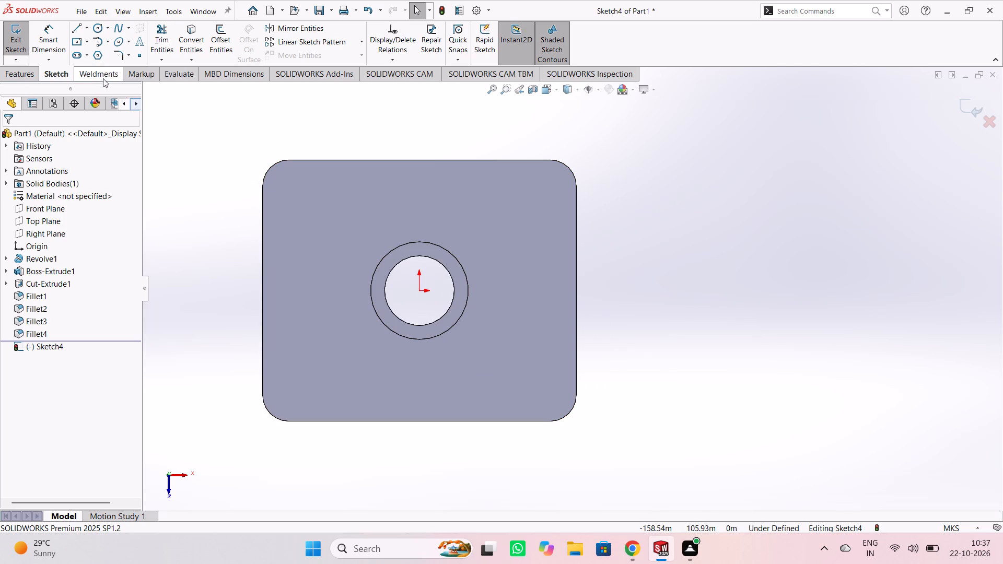
click(79, 27)
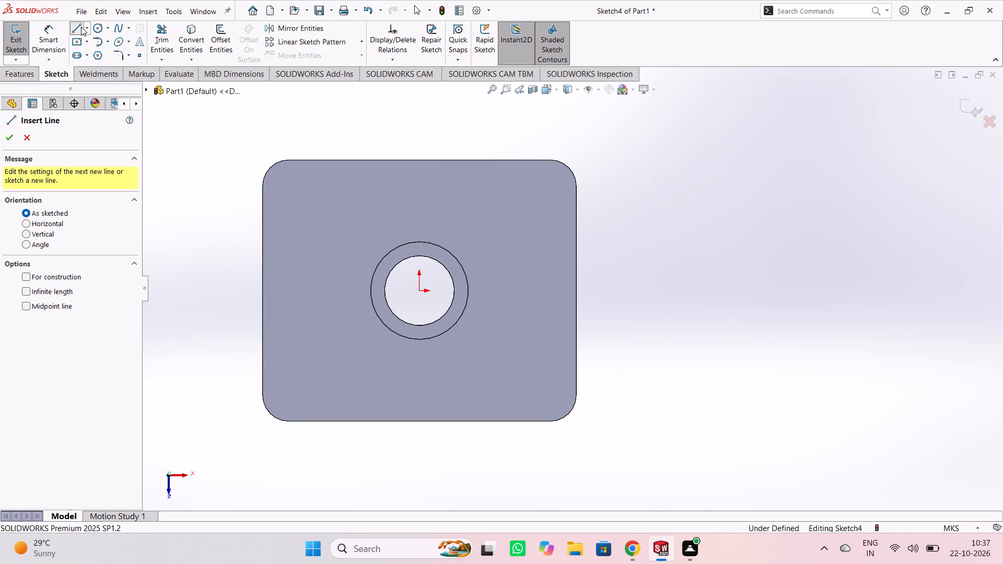
click(320, 159)
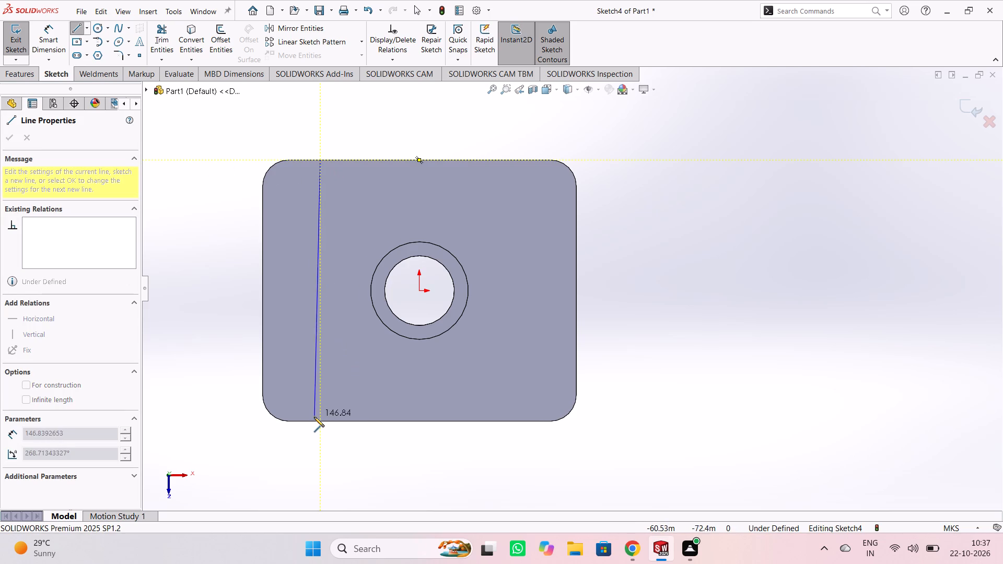
click(320, 421)
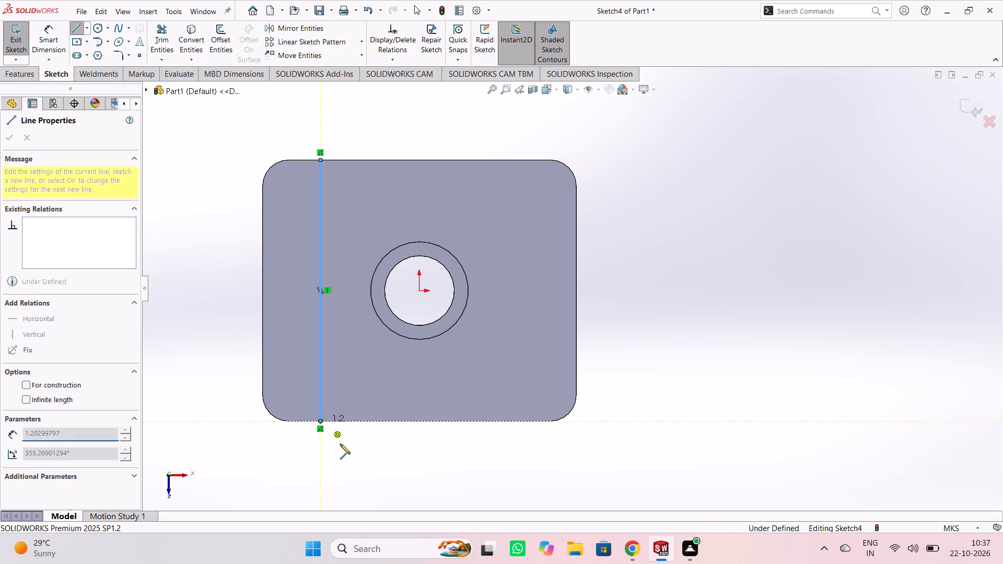
key(Escape)
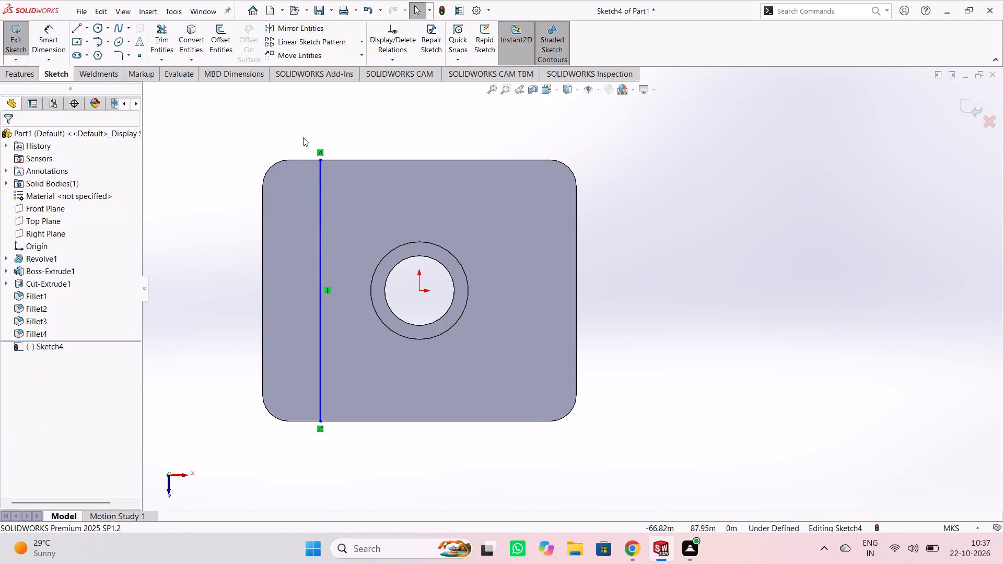
Convert the vertical line across the flange face to construction geometry.
click(319, 203)
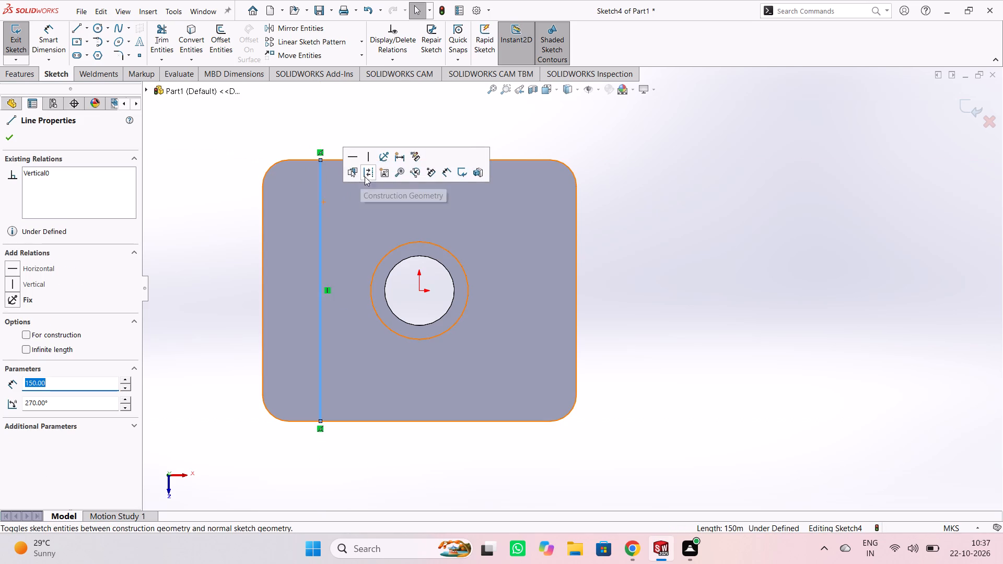
click(365, 175)
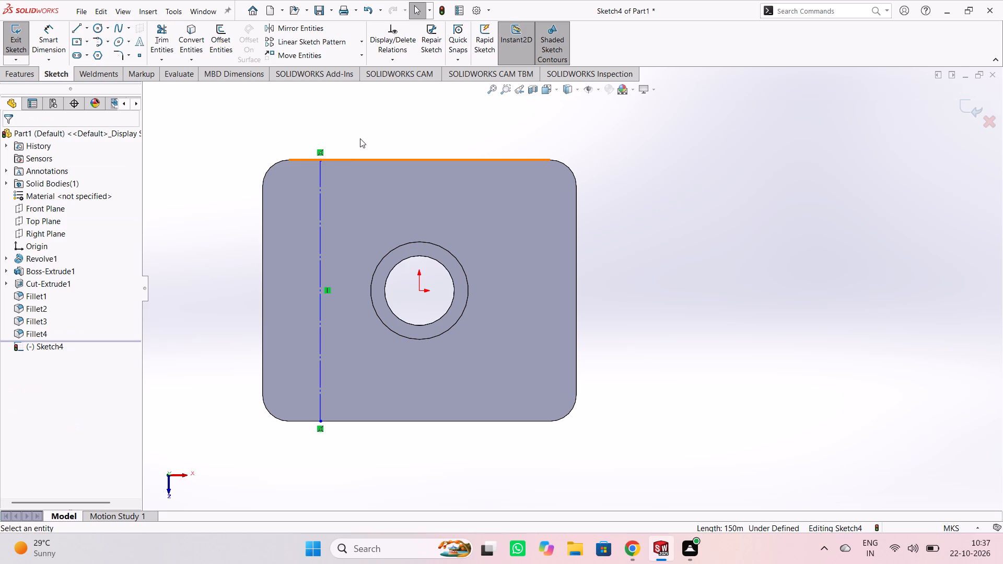
click(359, 138)
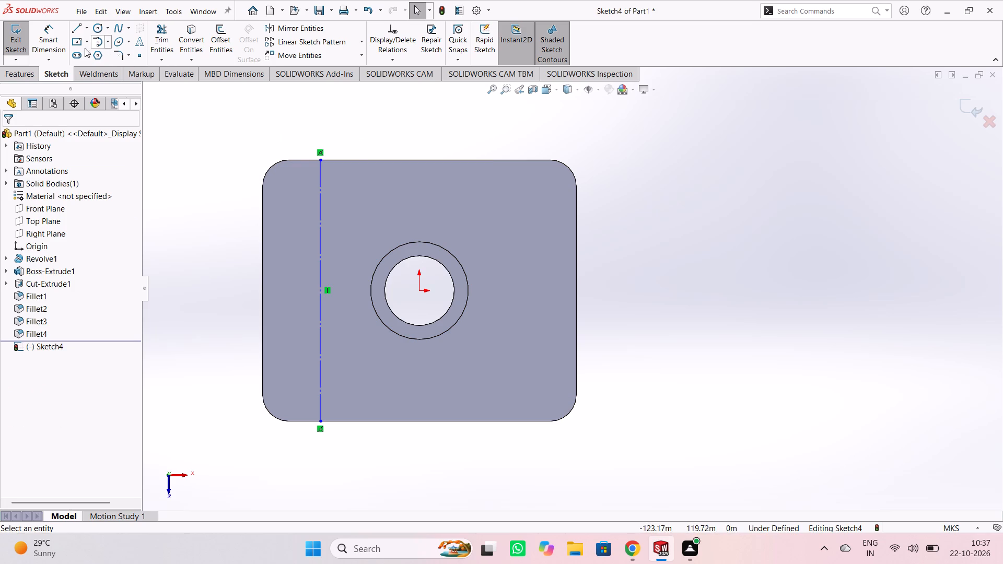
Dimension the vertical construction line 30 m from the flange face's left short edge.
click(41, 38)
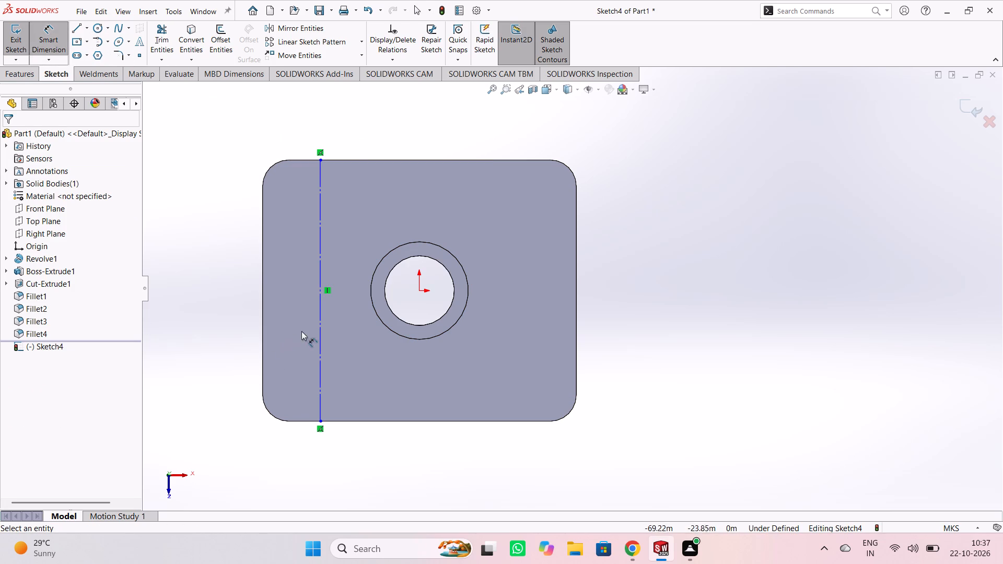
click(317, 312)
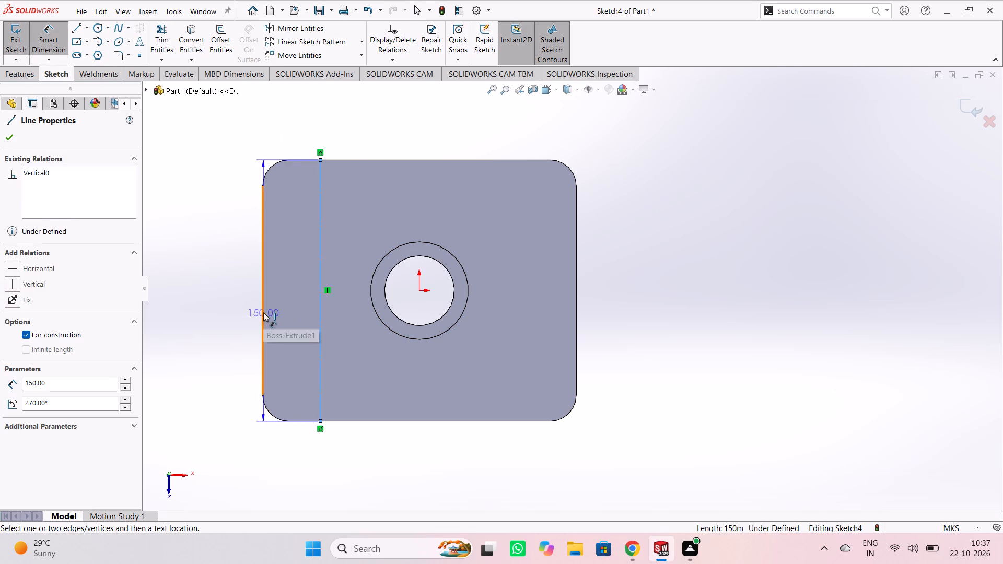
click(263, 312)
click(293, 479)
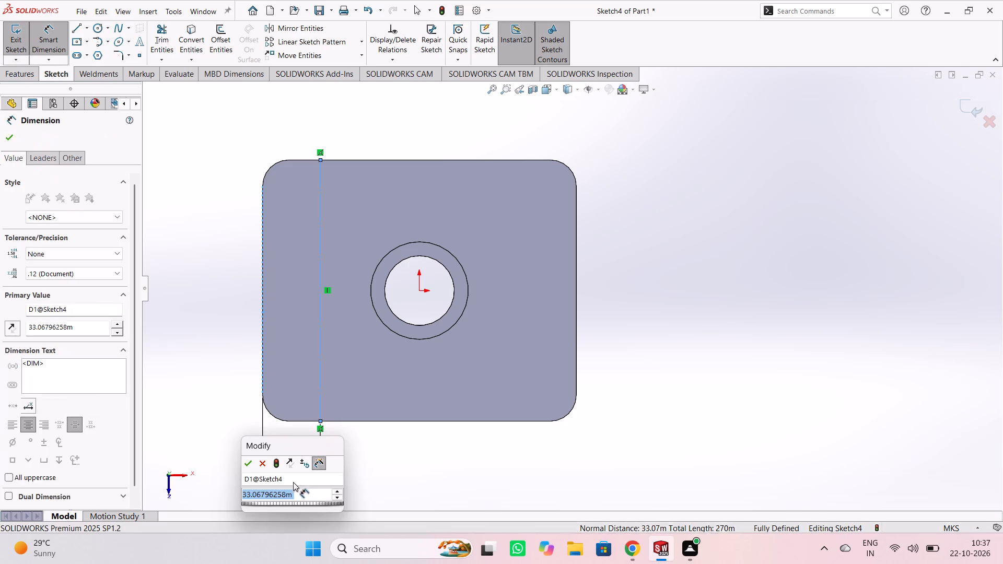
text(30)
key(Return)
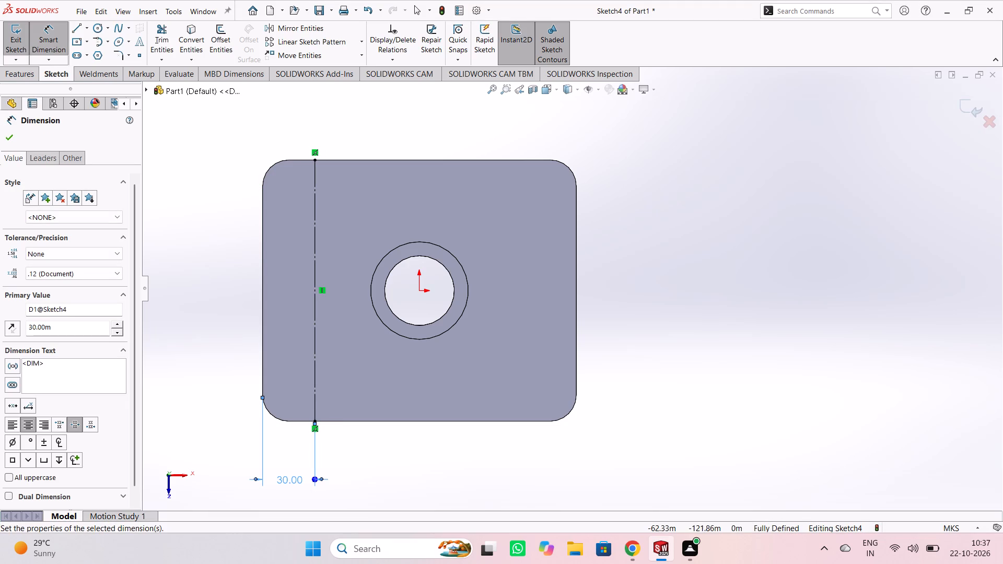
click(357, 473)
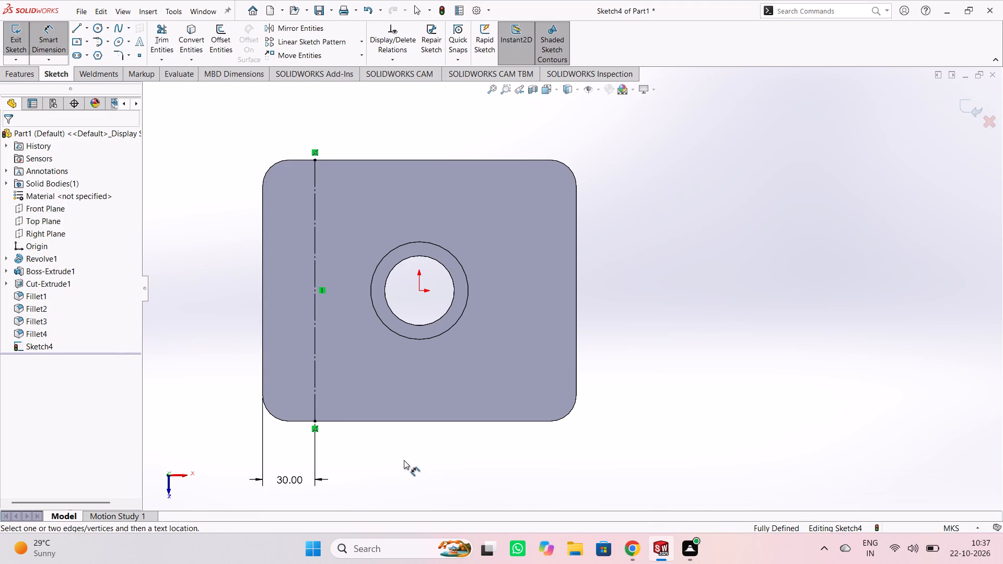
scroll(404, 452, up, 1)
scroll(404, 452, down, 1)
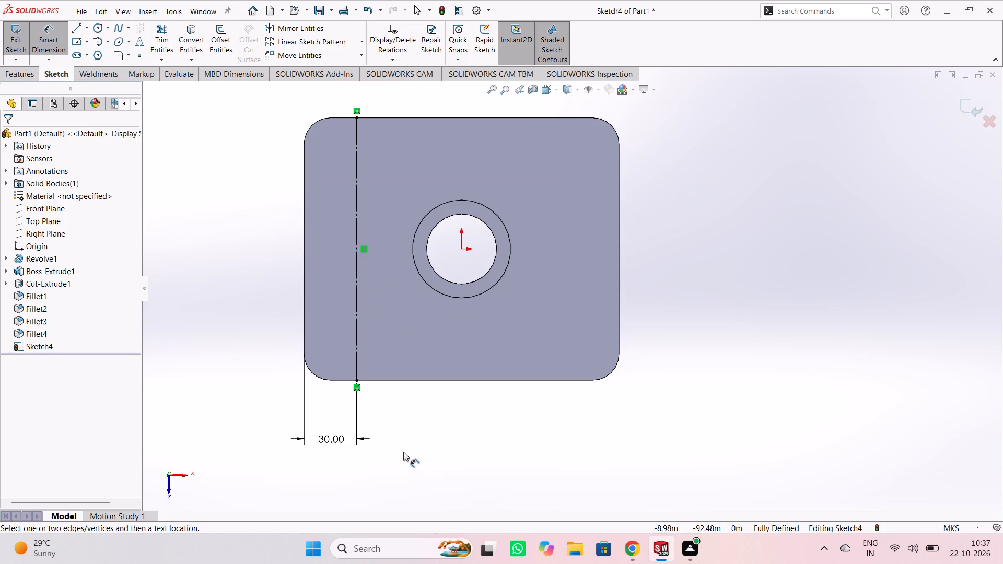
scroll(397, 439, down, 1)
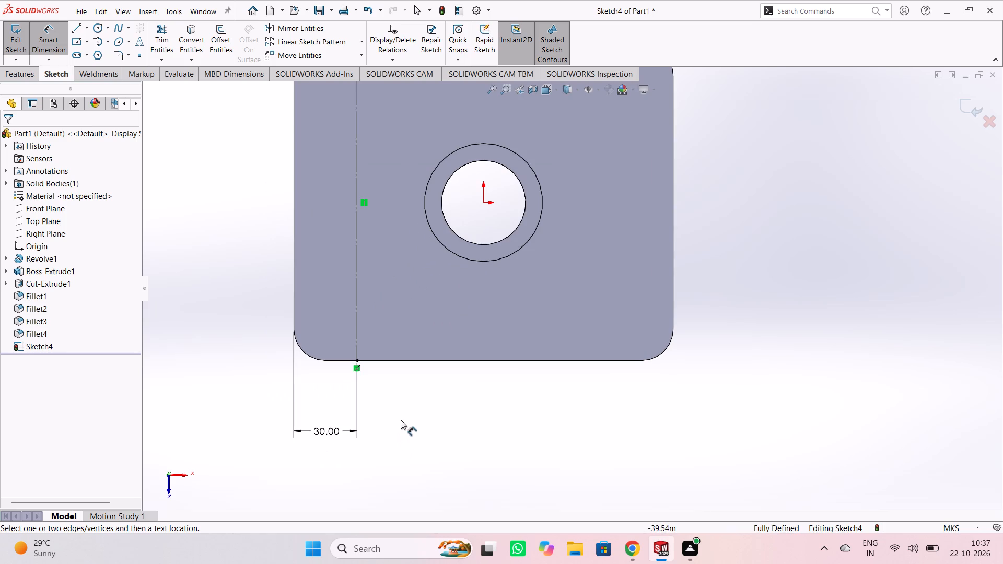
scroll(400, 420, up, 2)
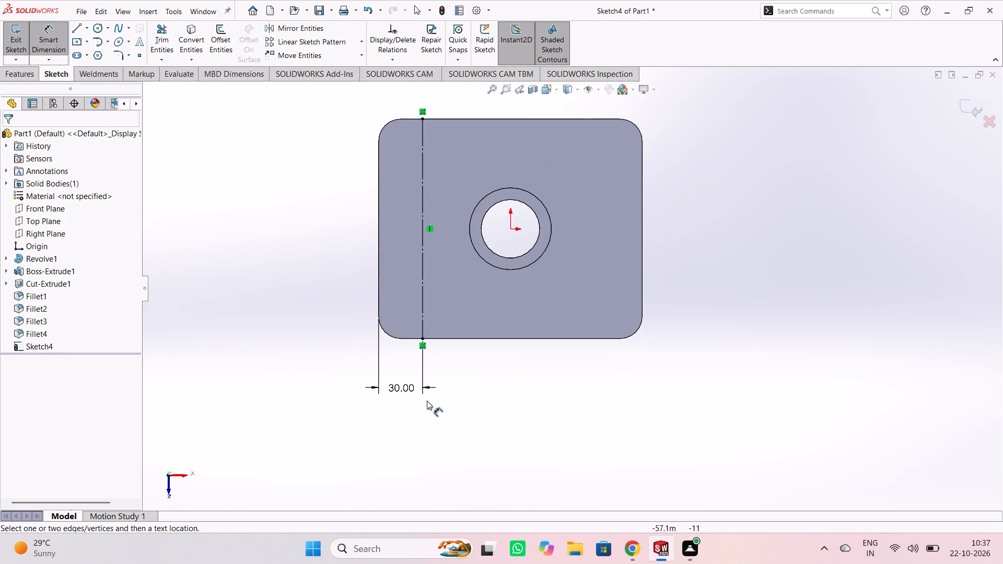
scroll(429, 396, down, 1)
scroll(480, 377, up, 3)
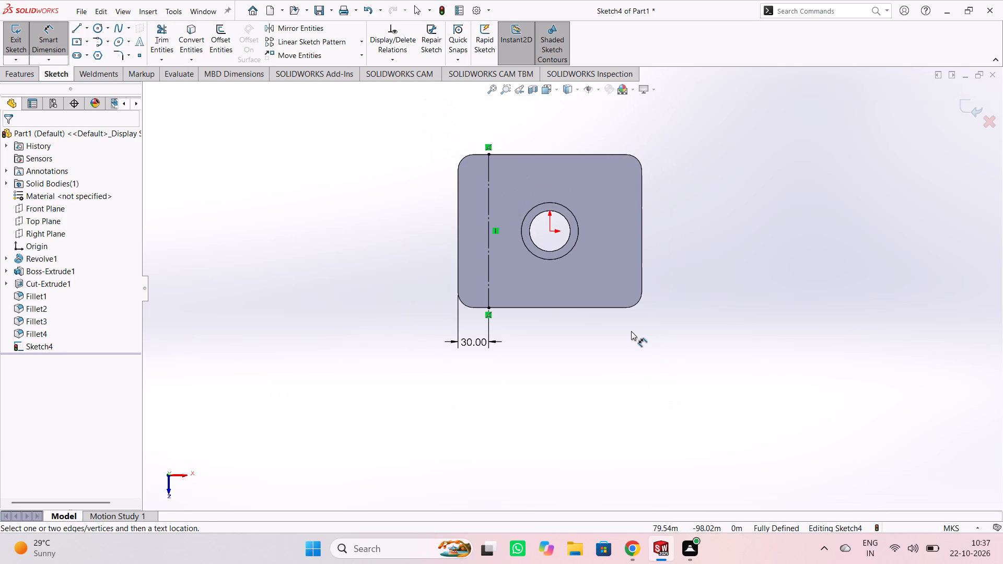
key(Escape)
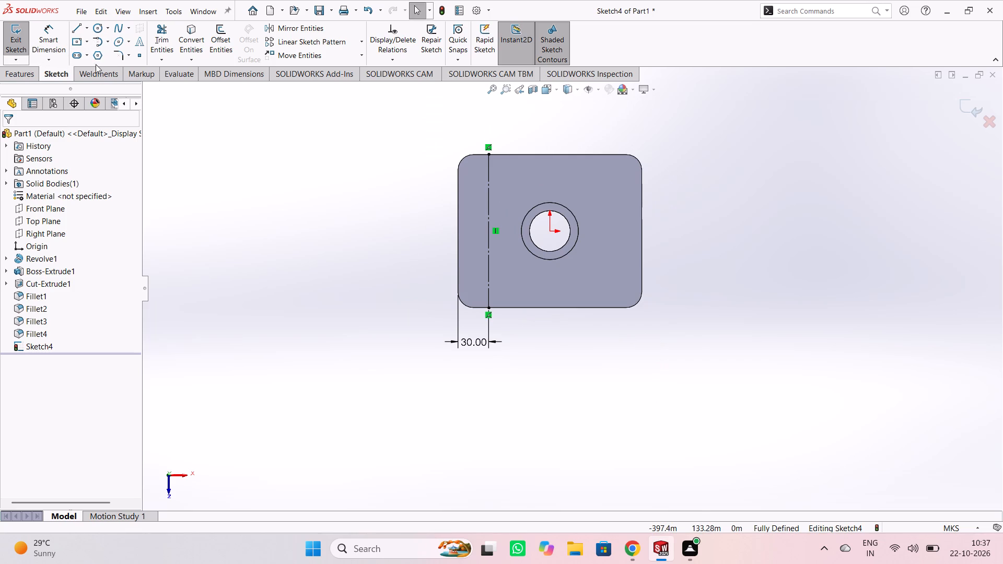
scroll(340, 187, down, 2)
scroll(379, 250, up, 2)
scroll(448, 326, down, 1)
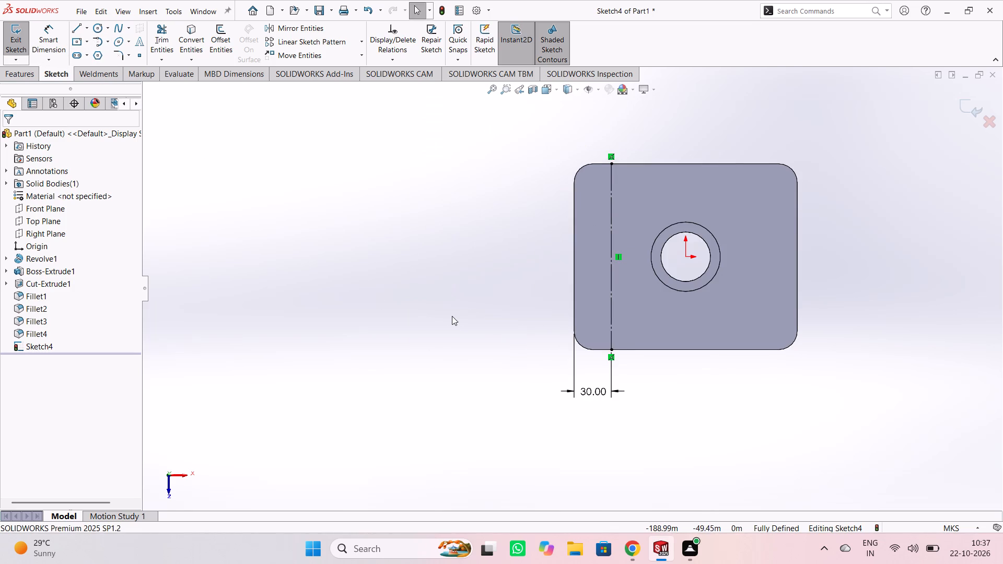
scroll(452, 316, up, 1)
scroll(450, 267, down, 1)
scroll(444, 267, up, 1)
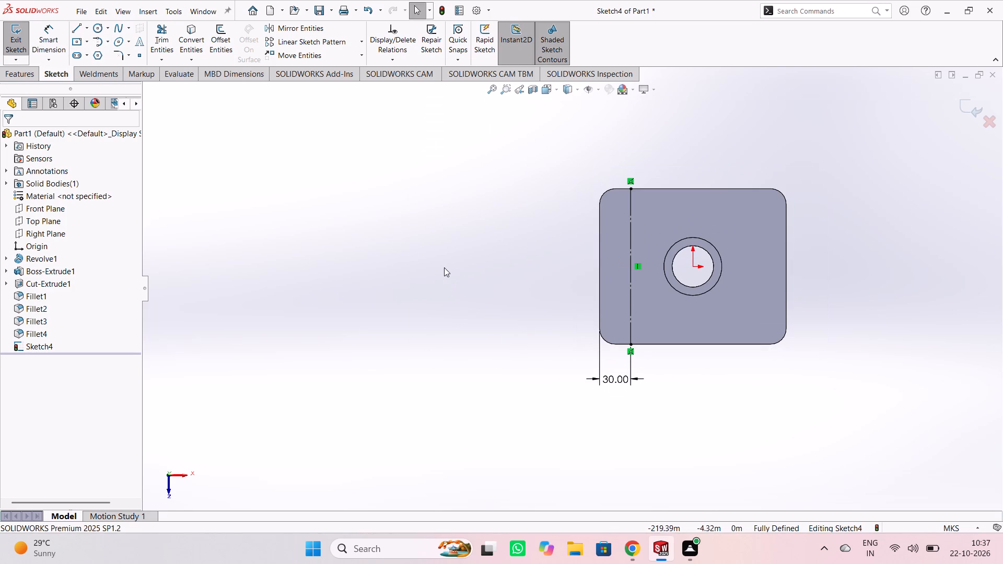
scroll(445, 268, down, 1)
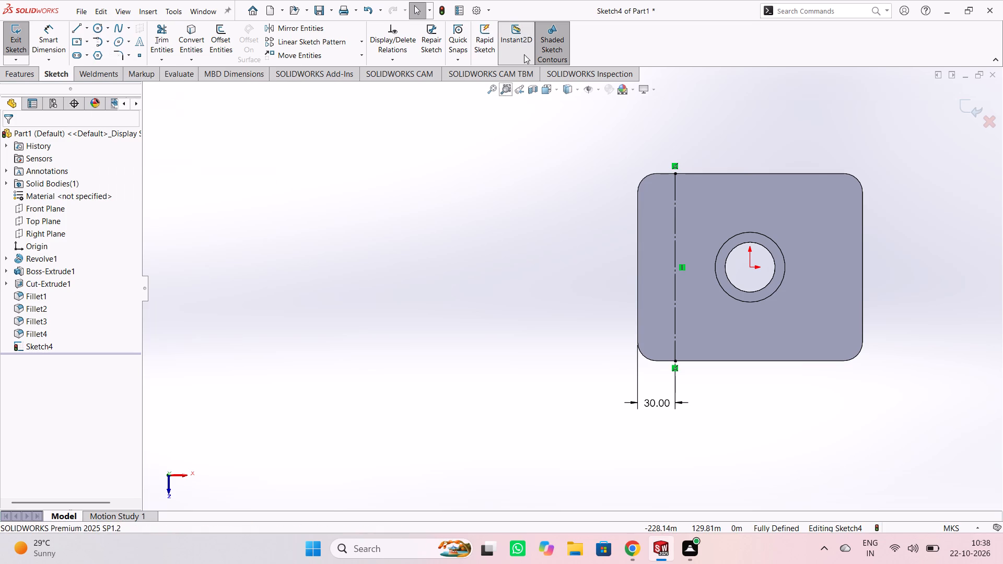
Undo the 30 m dimension and the vertical construction line, leaving the flange face sketch empty.
click(98, 21)
click(96, 27)
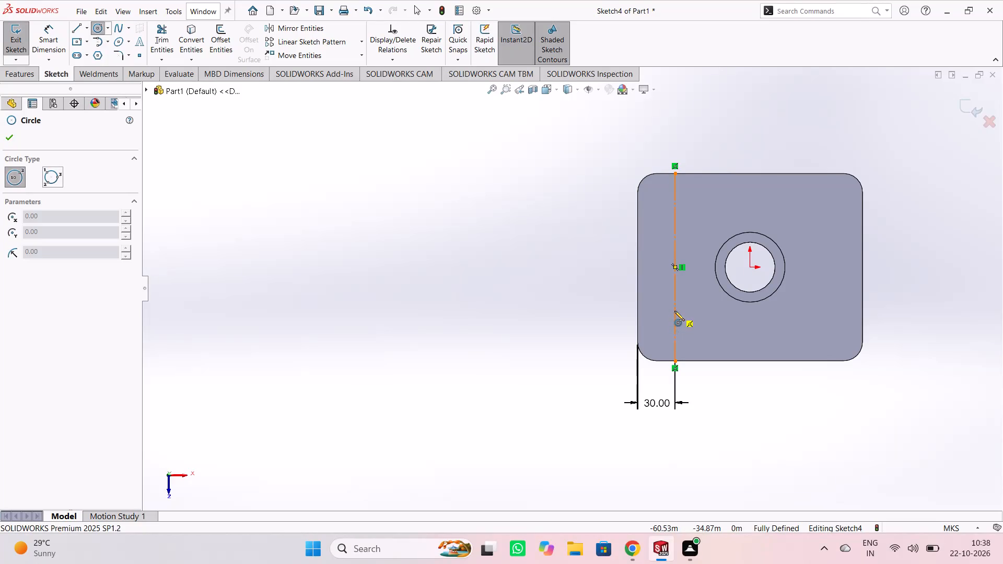
key(ctrl+z)
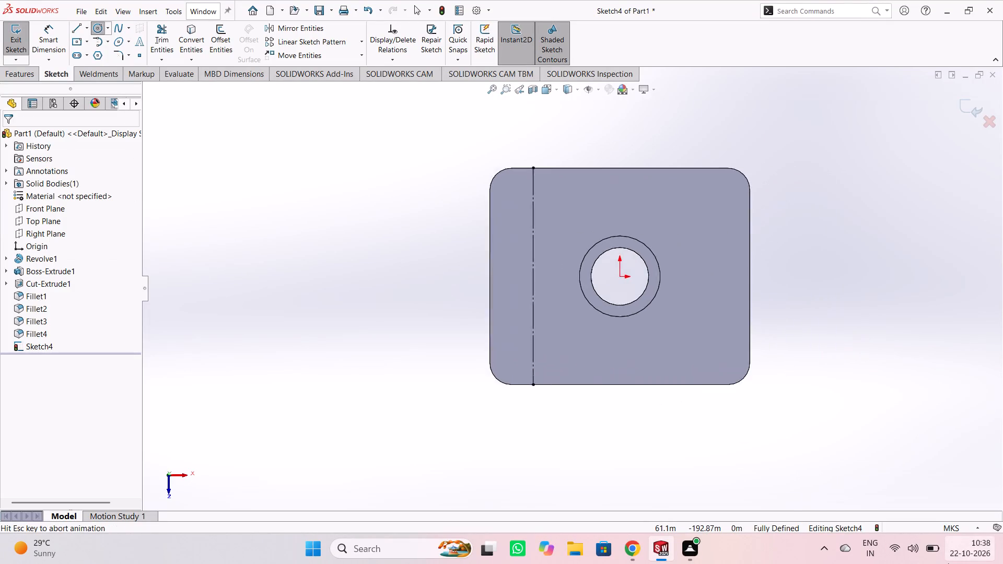
key(ctrl+z)
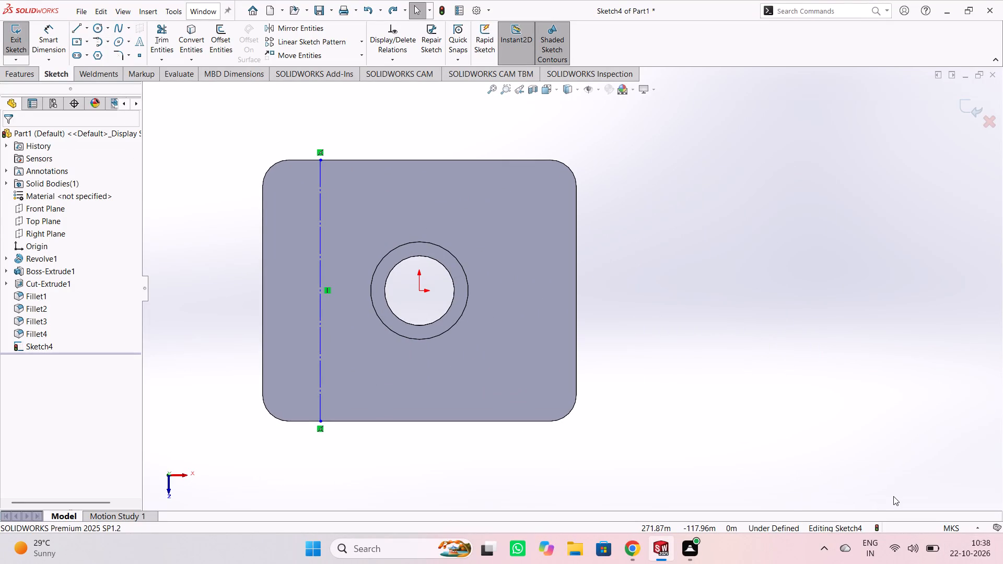
key(ctrl+z)
key(ctrl+z)
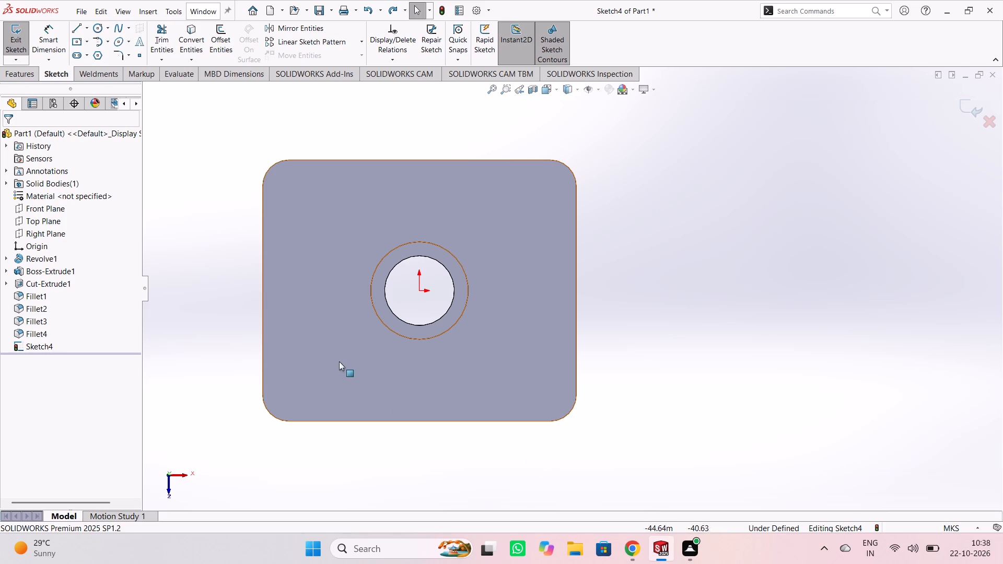
Sketch a circle of radius 15 m on the flange face near its lower-left rounded corner.
click(96, 30)
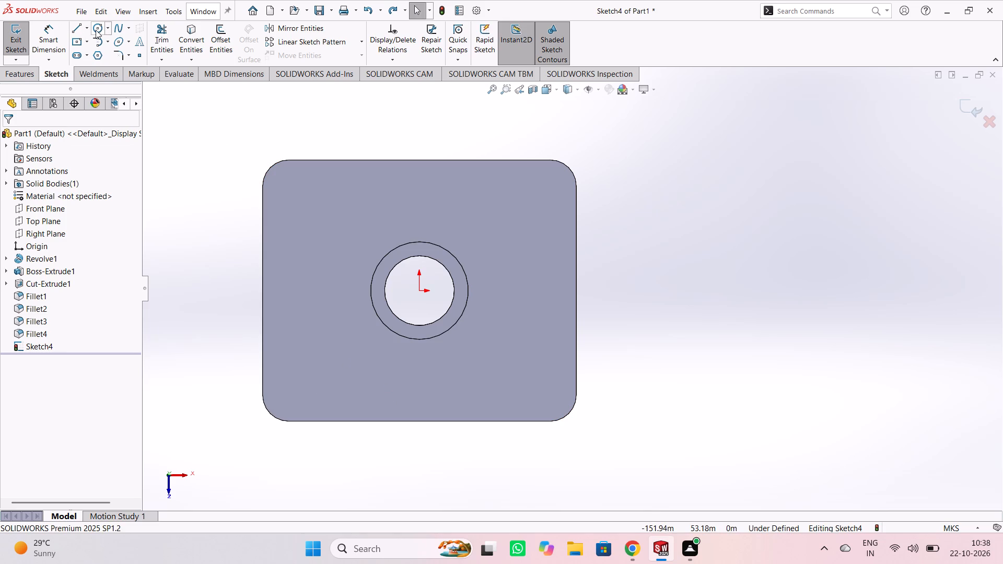
click(311, 372)
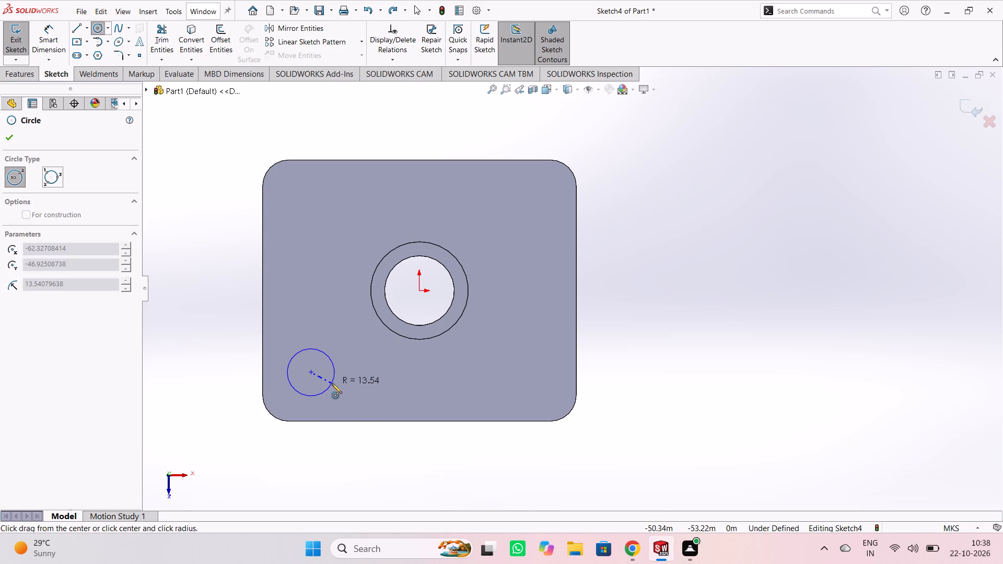
click(332, 384)
text(15)
key(Return)
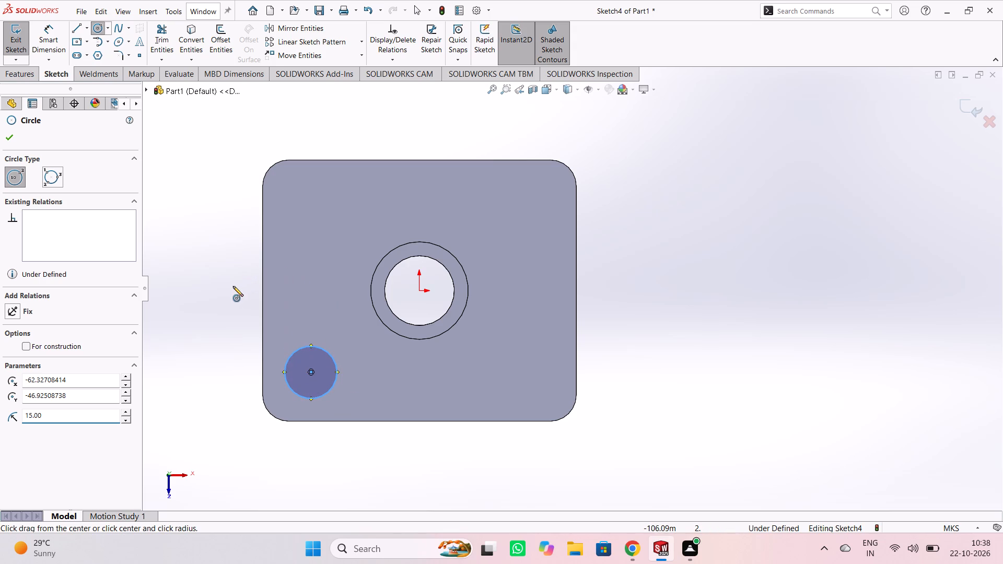
key(Escape)
click(230, 286)
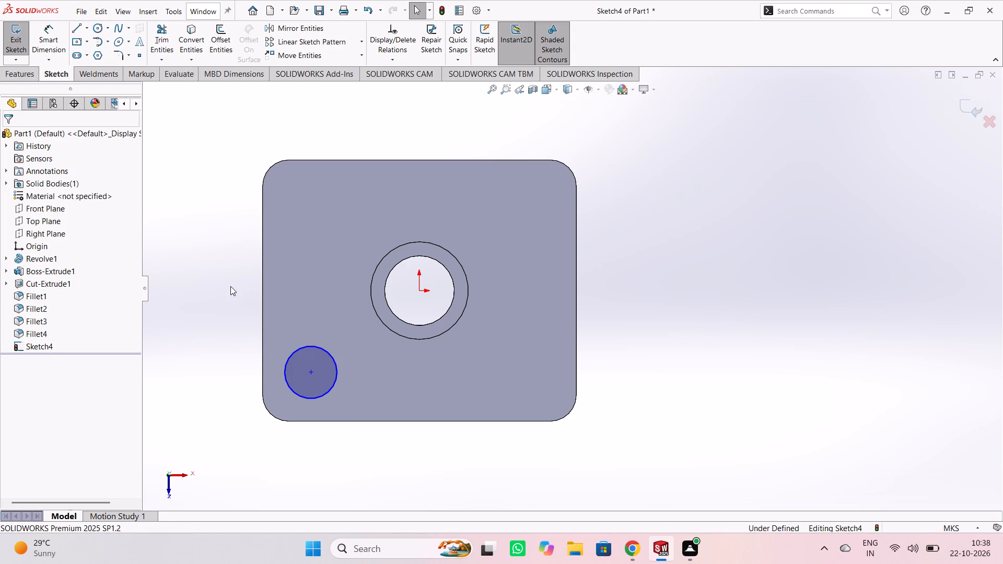
Add a 30 m diameter dimension to the corner circle.
right_click(220, 280)
click(325, 264)
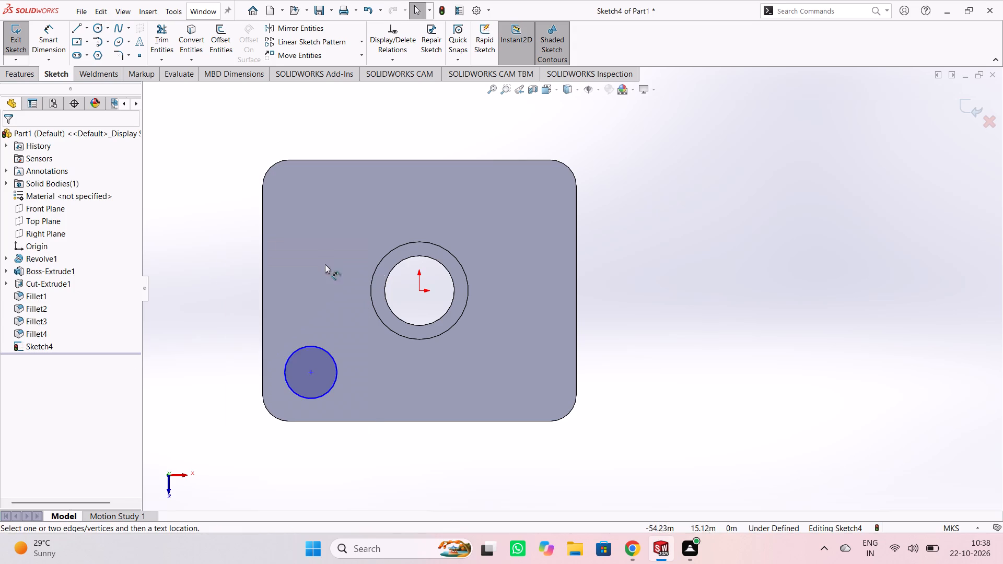
click(312, 346)
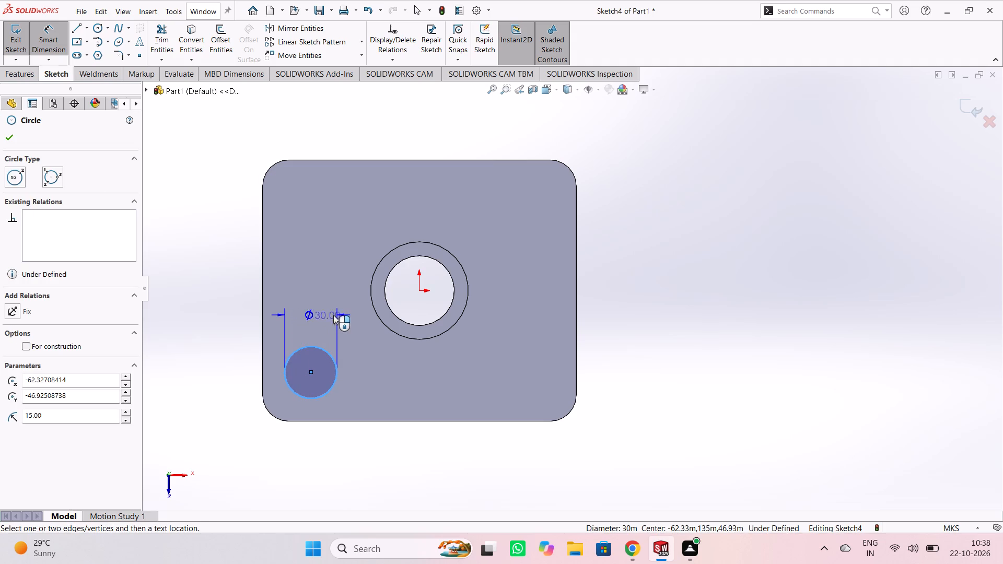
click(343, 333)
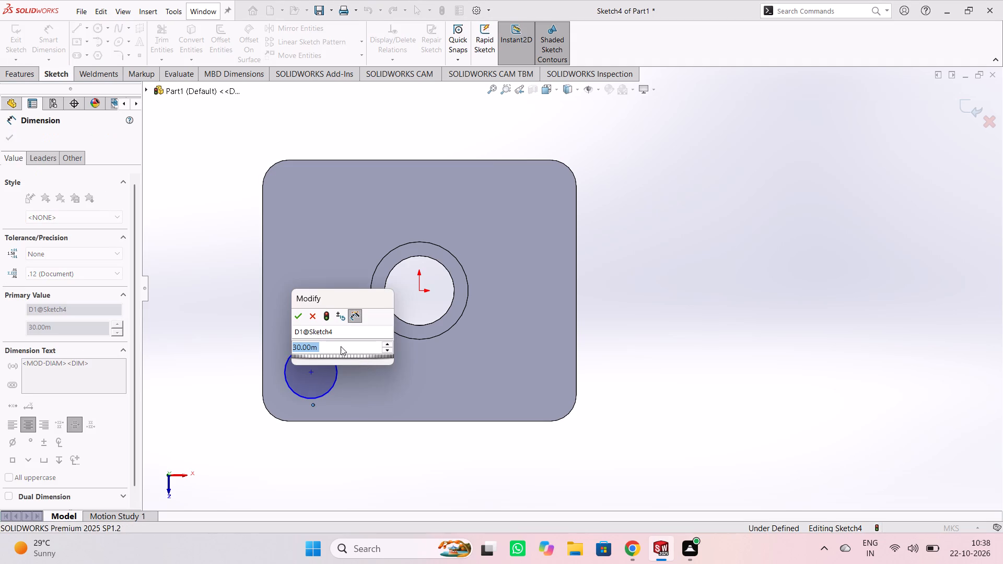
click(300, 322)
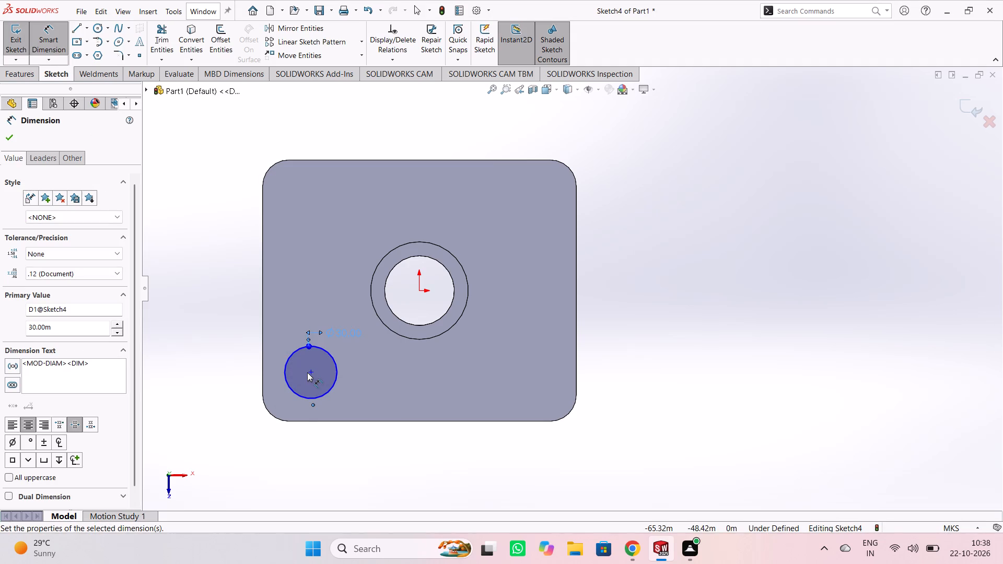
Dimension the circle's centre 30 m from the flange face's lower long edge.
click(310, 370)
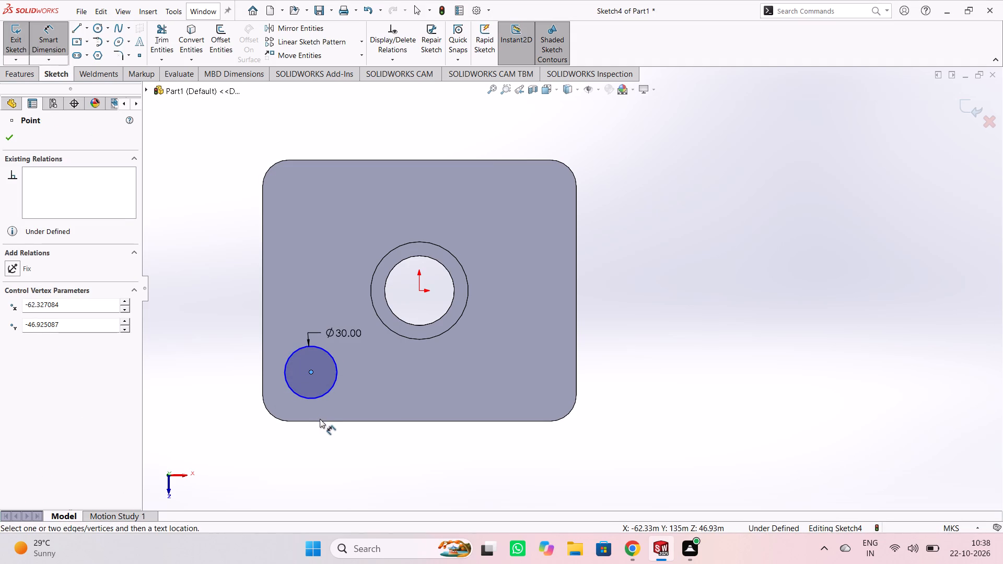
click(320, 420)
click(235, 398)
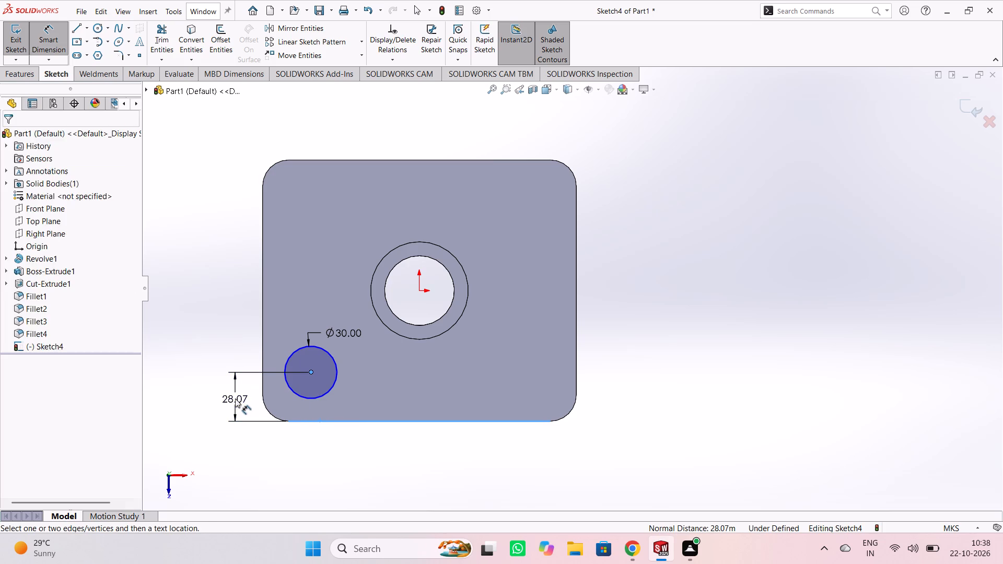
text(30)
key(Return)
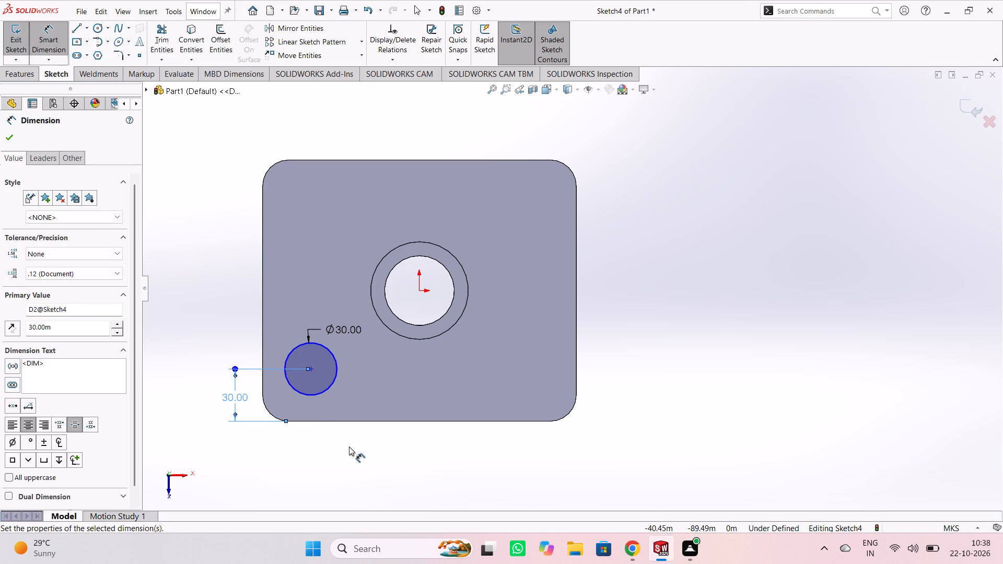
click(304, 443)
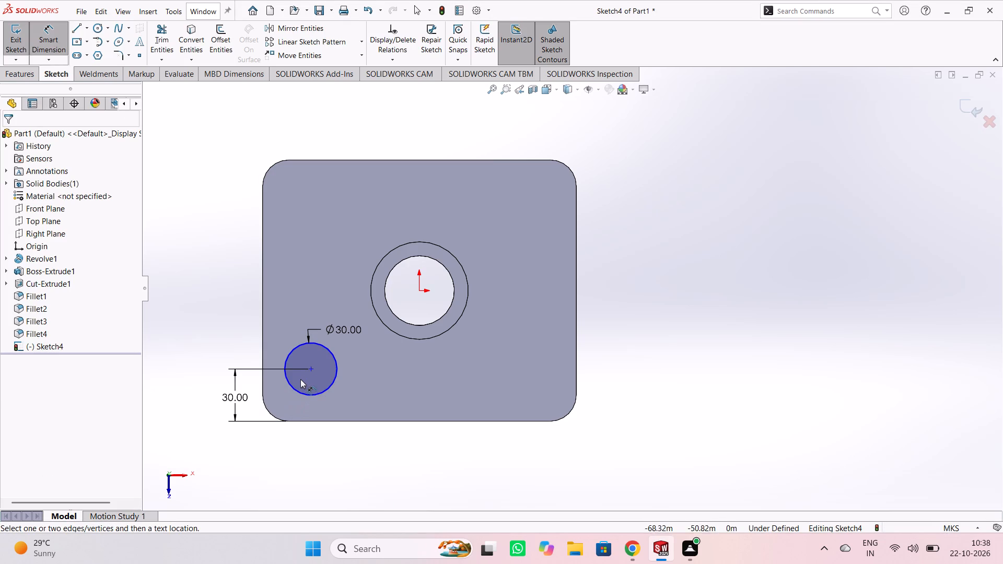
Dimension the circle's centre 30 m from the flange face's left short edge and exit the sketch.
click(310, 369)
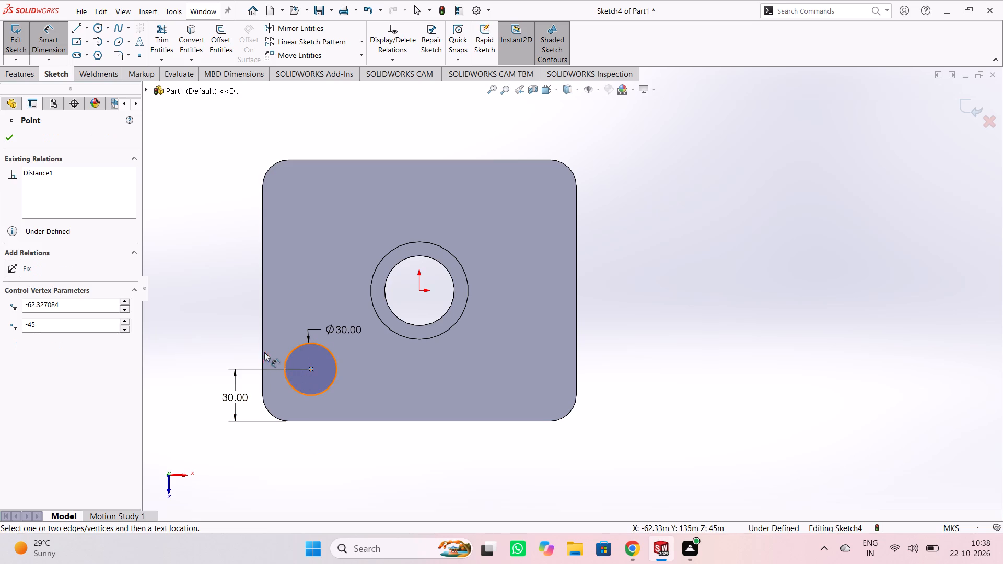
click(261, 350)
click(291, 450)
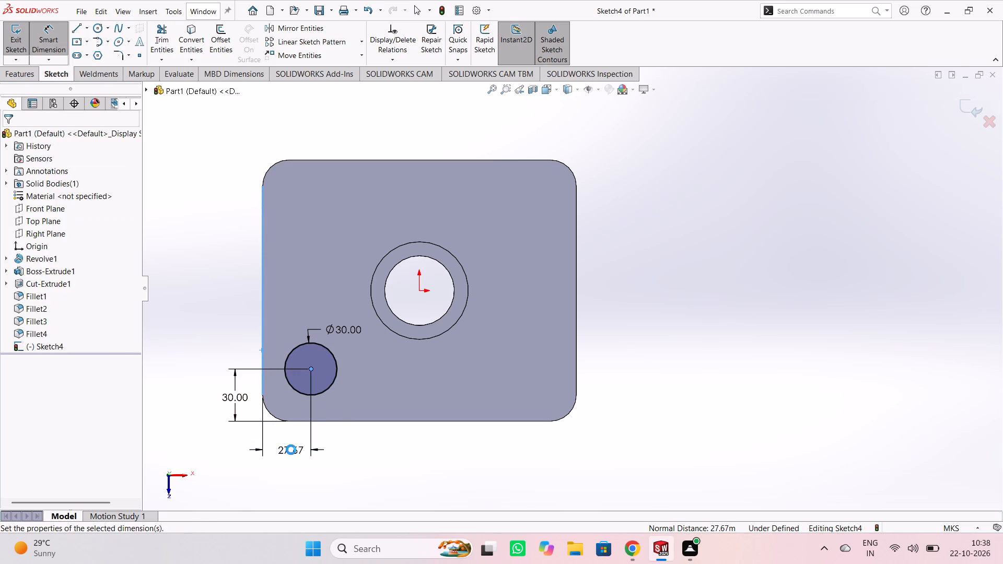
text(30)
key(Return)
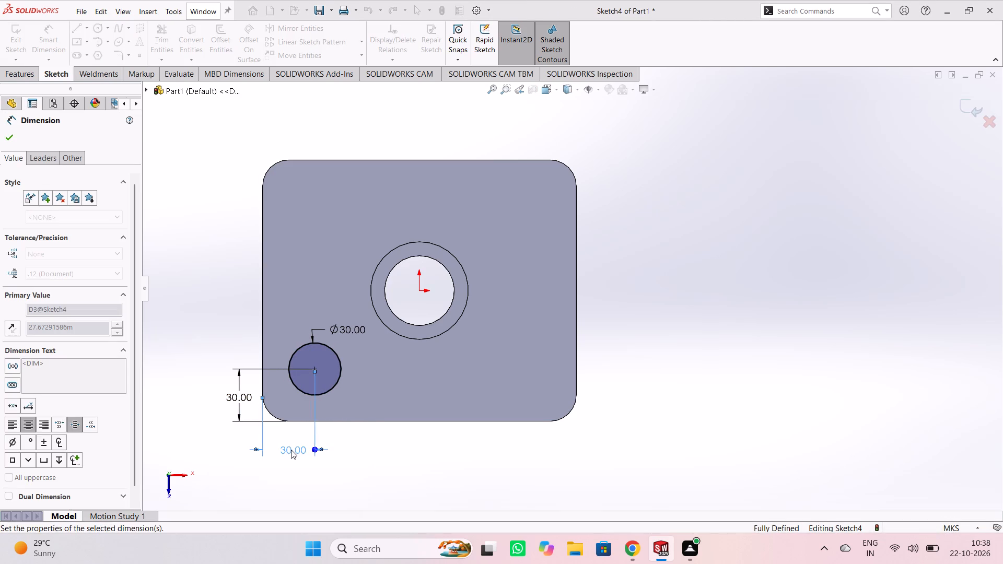
click(351, 445)
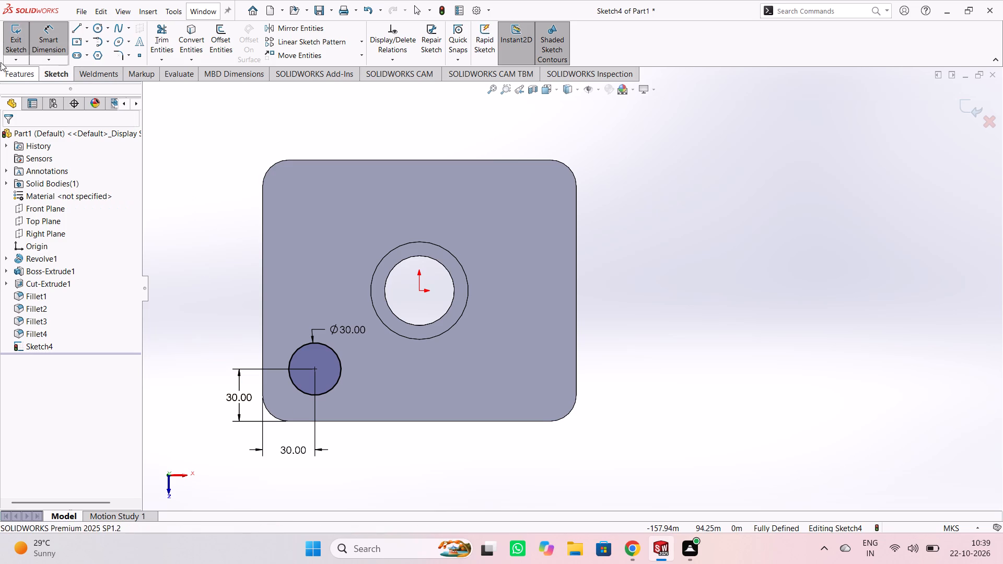
click(14, 42)
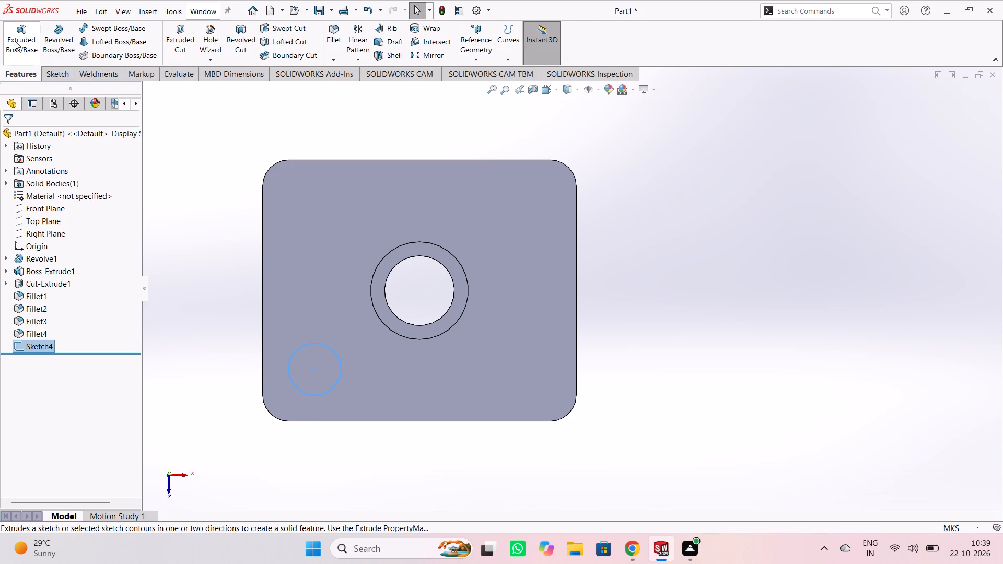
scroll(127, 149, down, 2)
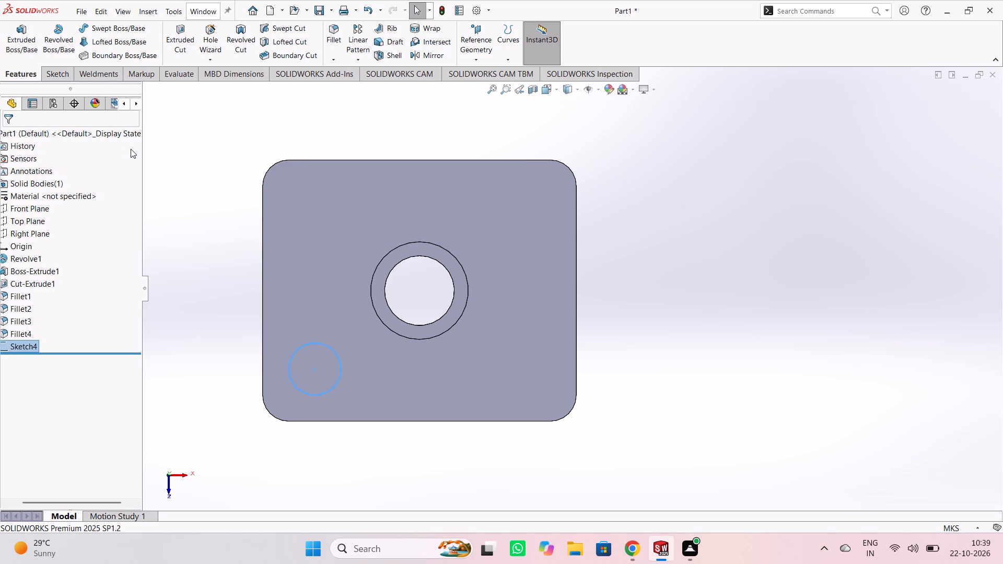
Cut the 30 m corner circle into the flange as a blind Extruded Cut 22 m deep.
scroll(131, 149, down, 2)
scroll(132, 148, up, 3)
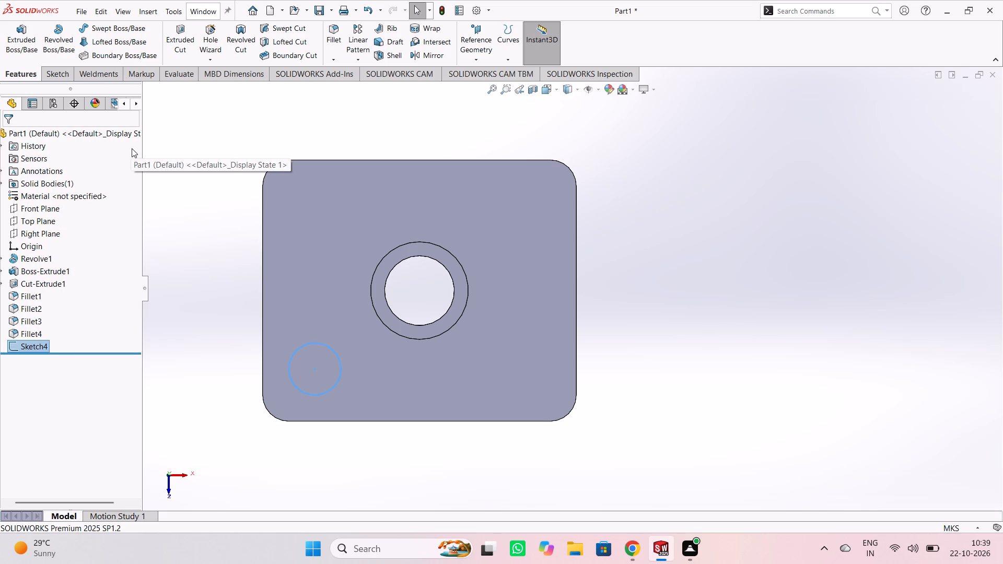
scroll(120, 140, down, 1)
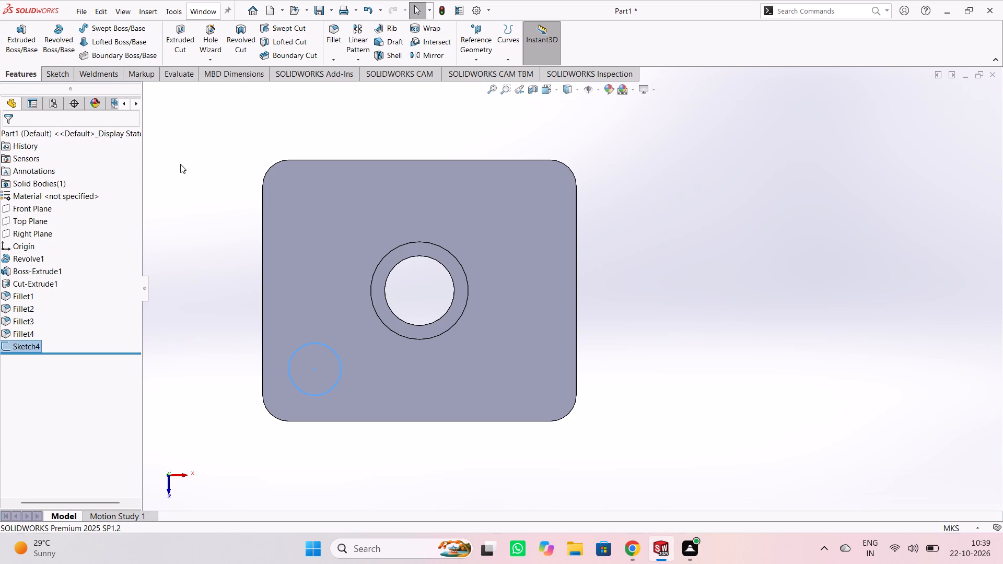
click(187, 44)
middle_drag(684, 416, 679, 276)
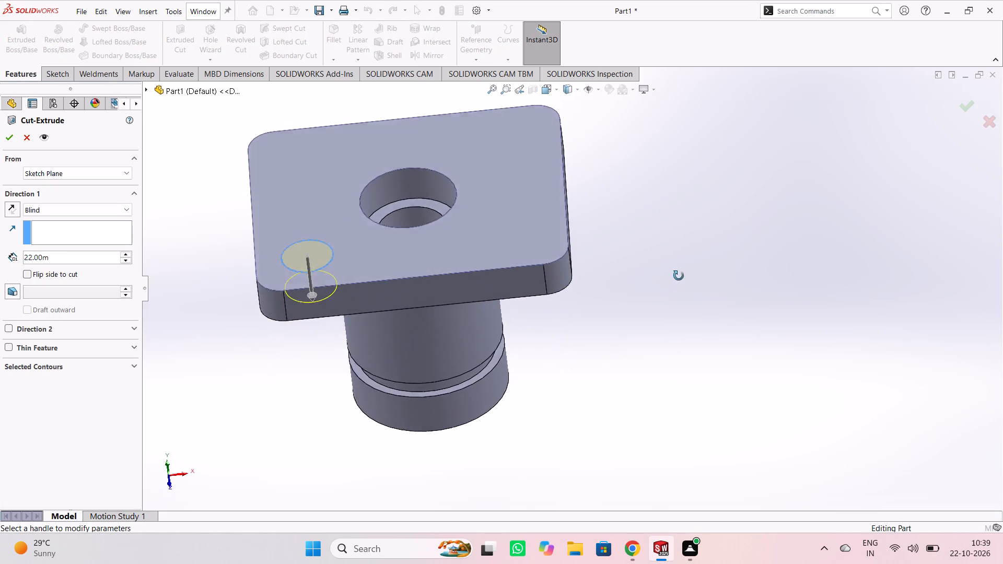
middle_drag(679, 276, 682, 237)
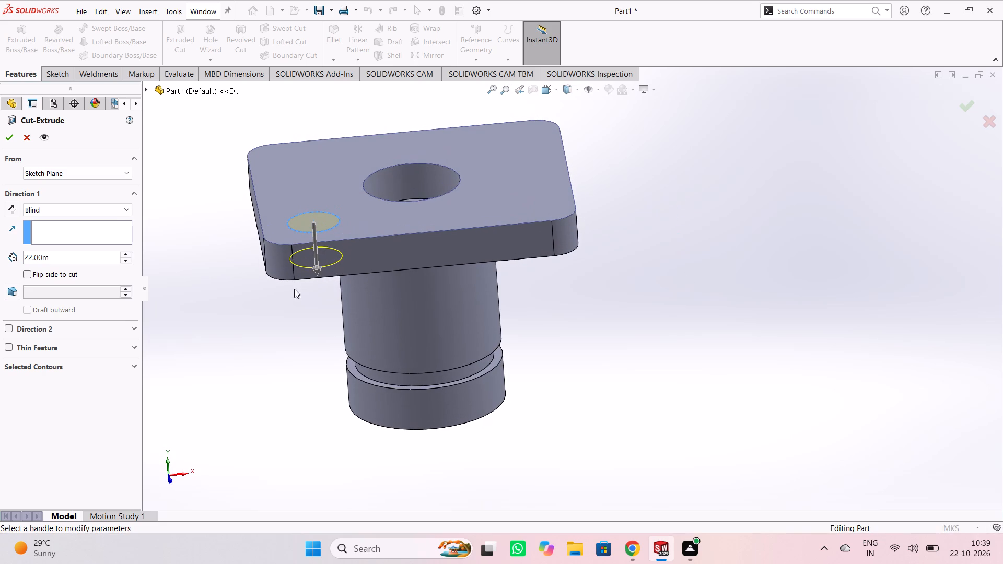
click(11, 143)
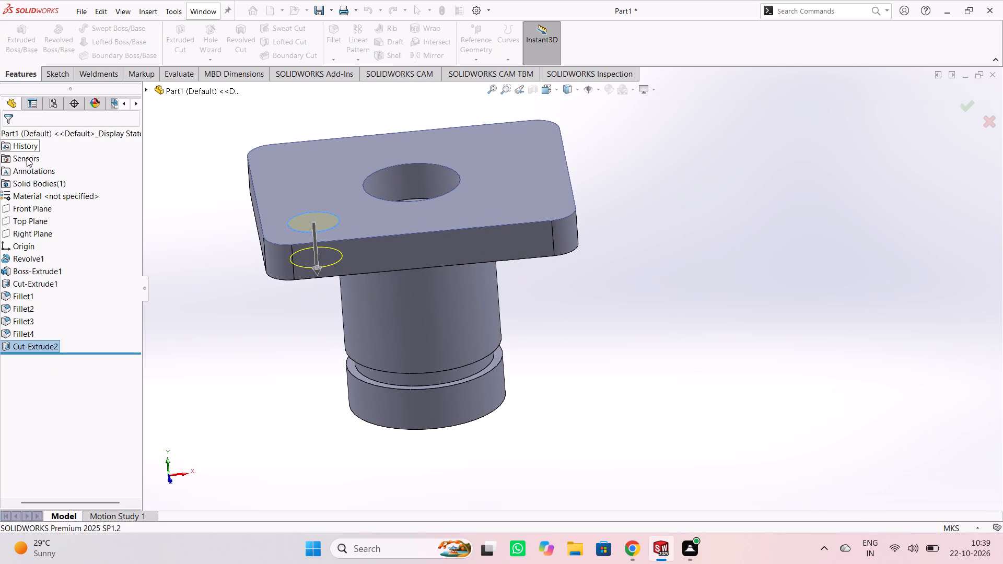
click(211, 352)
Sketch a circle of radius 10 m on the flange's top face, left of the central bore and level with the origin.
click(320, 183)
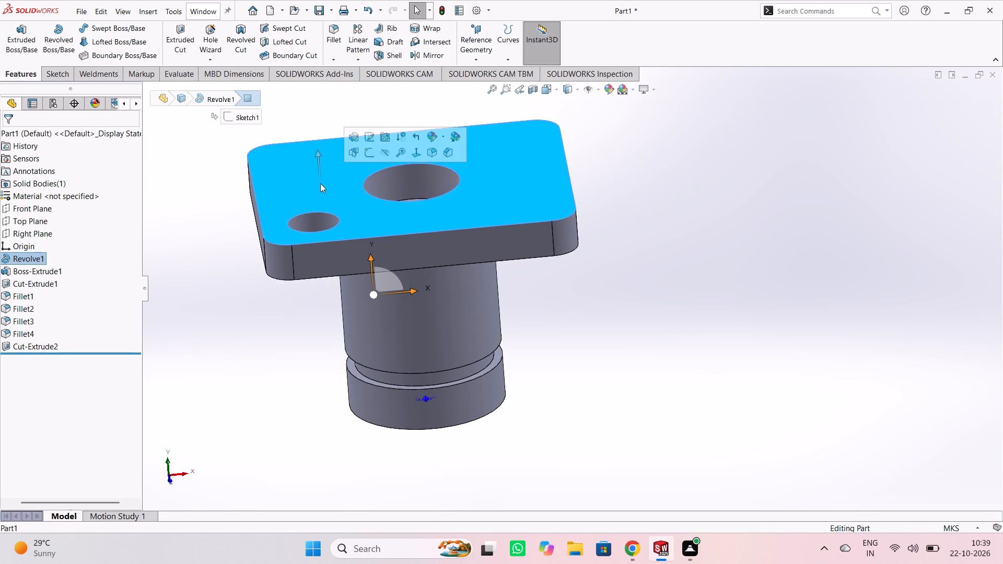
click(367, 150)
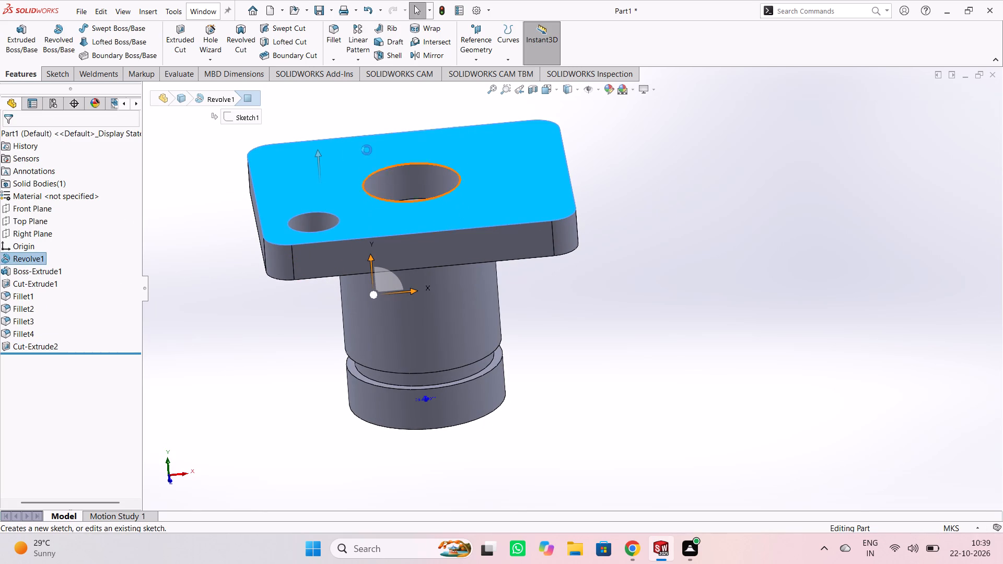
click(250, 199)
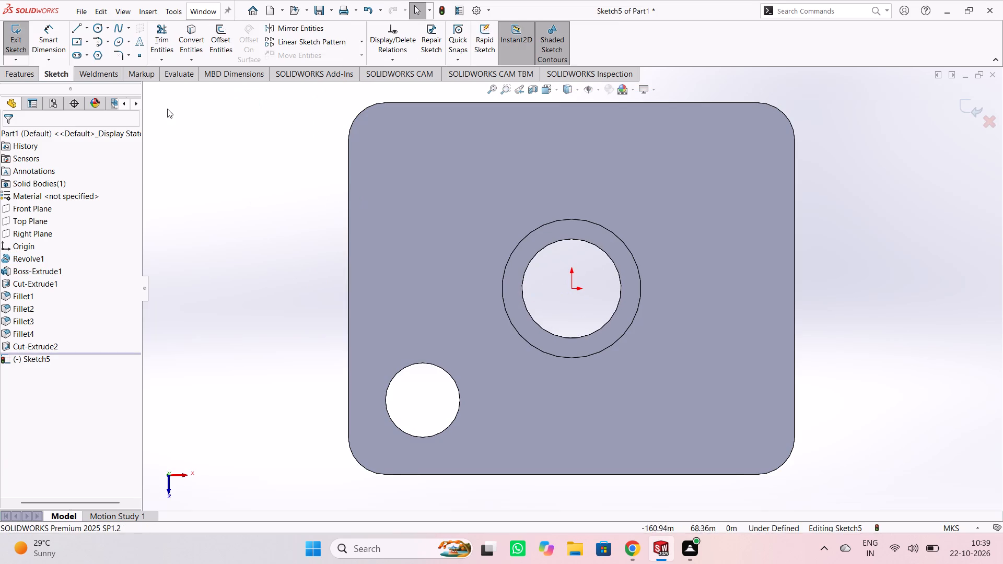
click(97, 24)
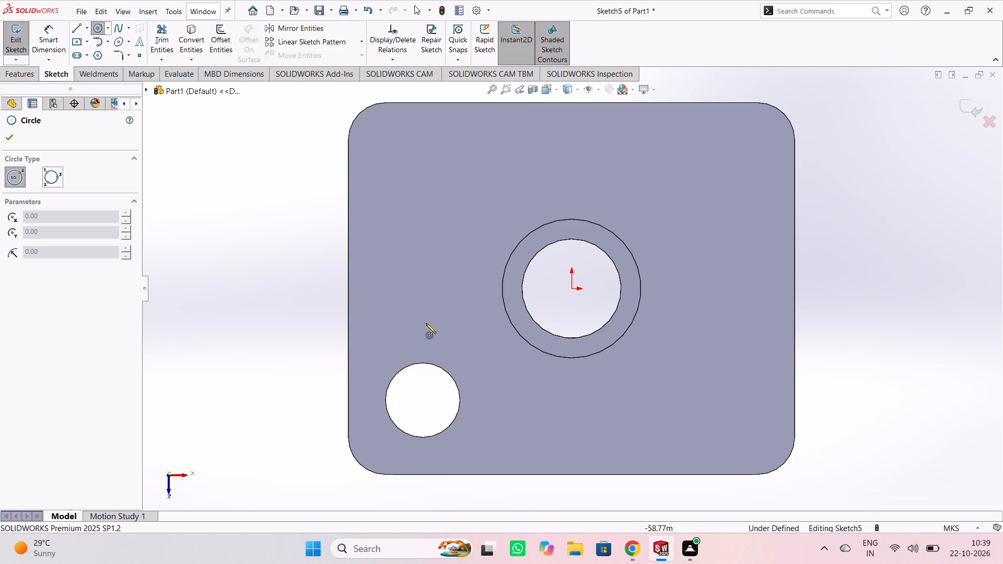
click(428, 287)
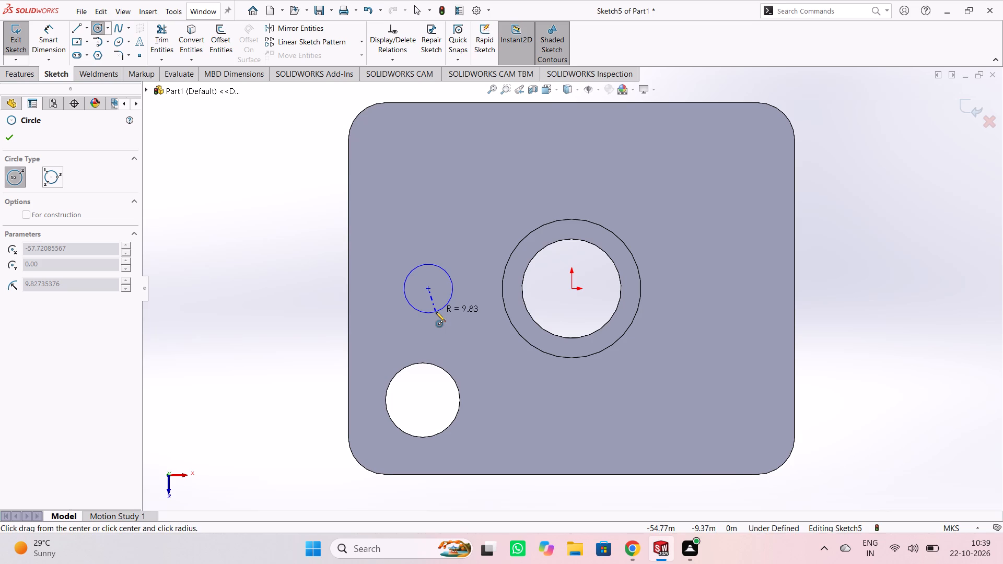
click(436, 312)
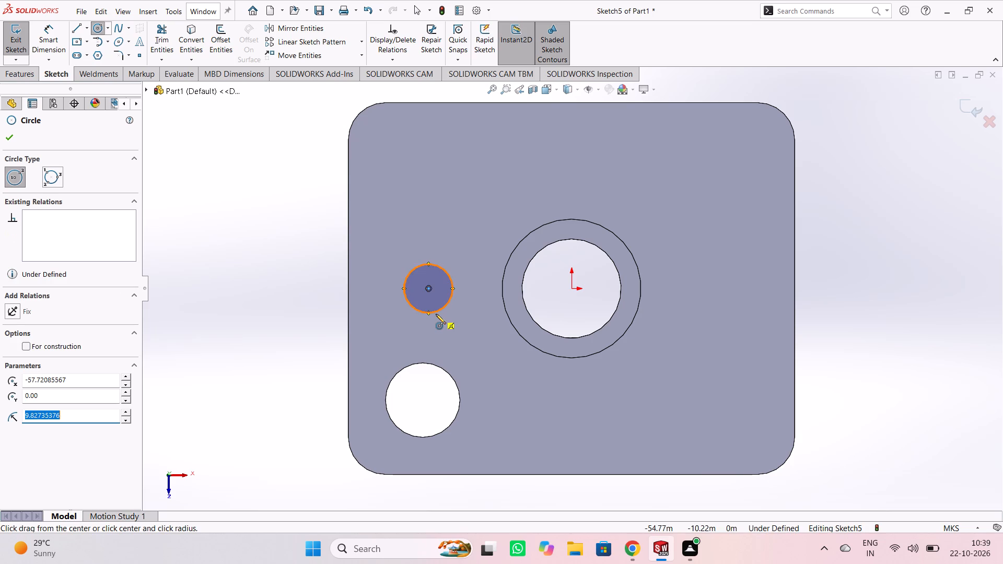
text(10)
key(Return)
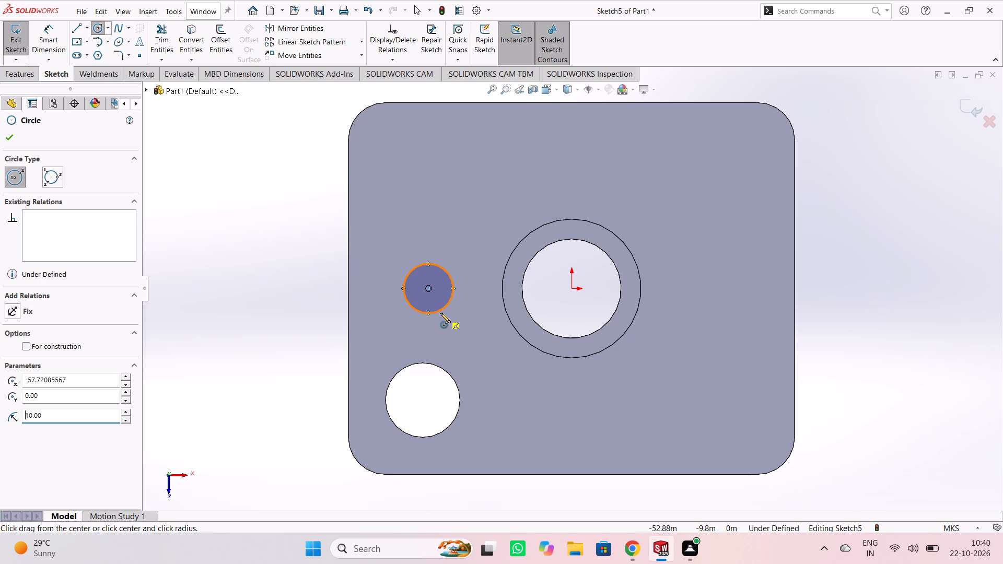
click(457, 326)
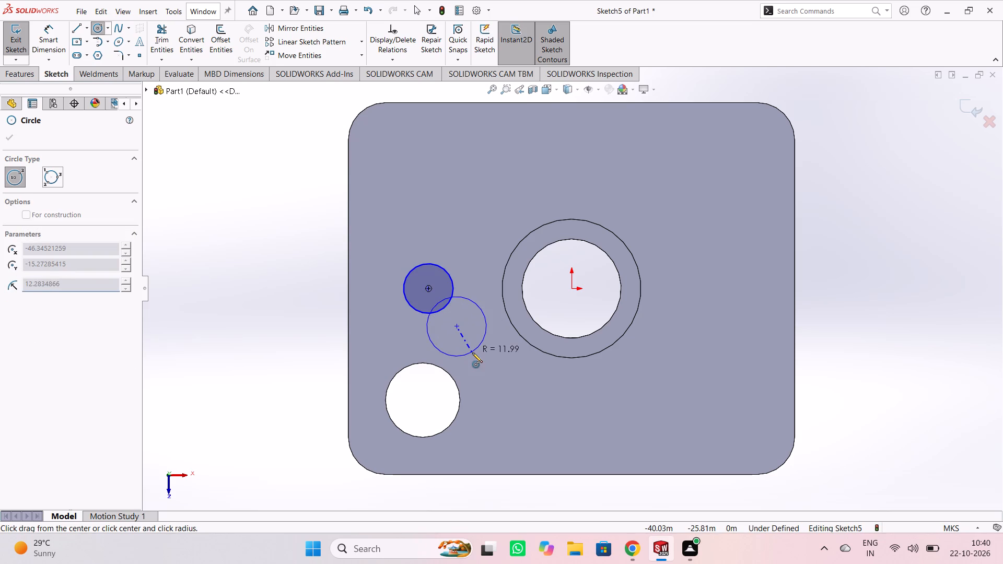
key(Escape)
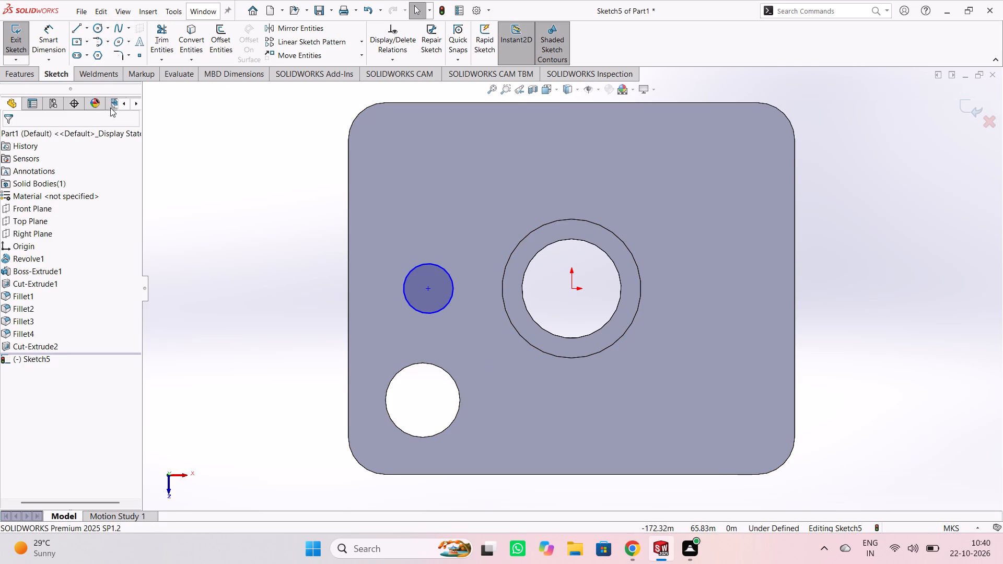
Dimension the new circle's centre 75 m from the flange face's lower long edge.
click(58, 40)
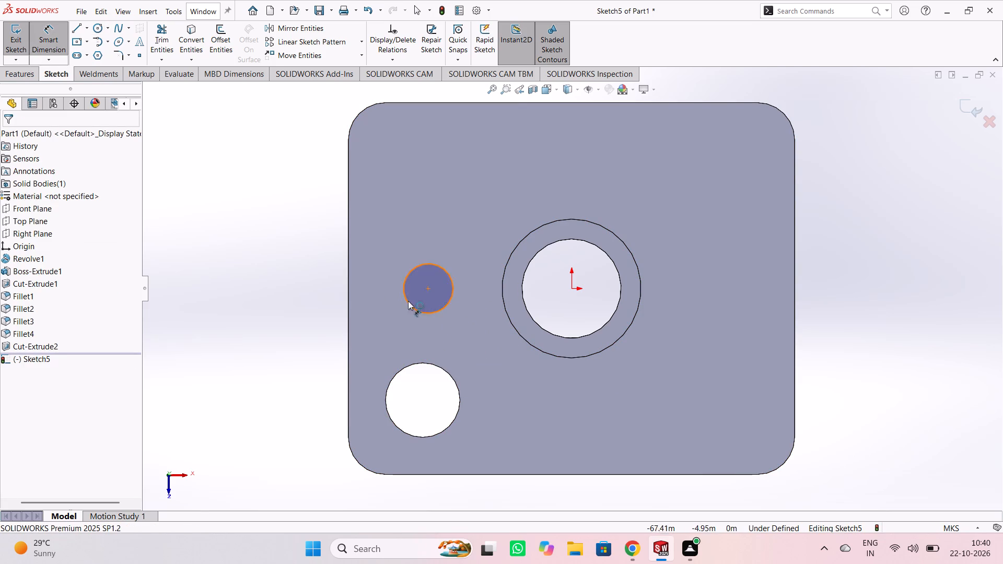
click(427, 288)
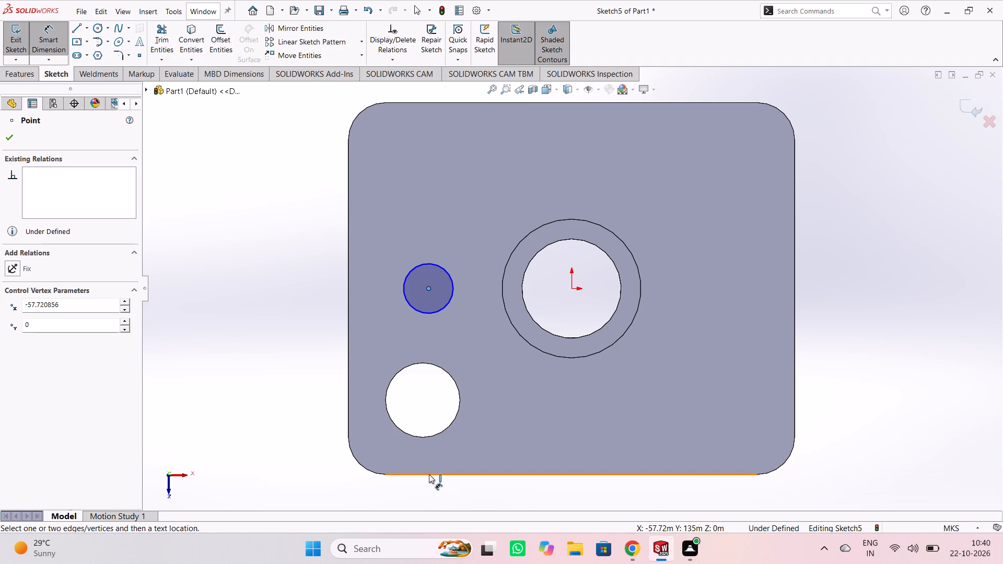
click(429, 474)
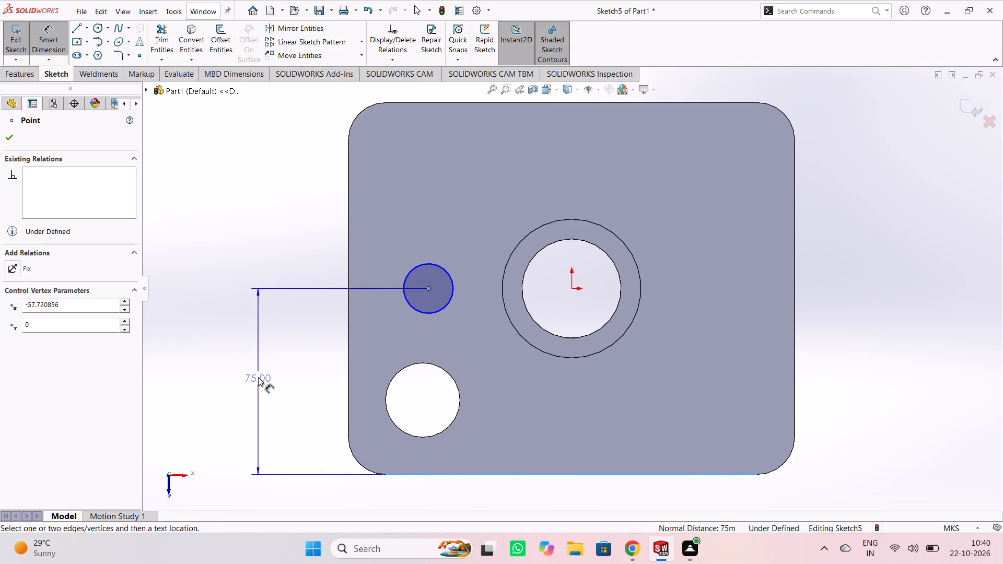
click(258, 377)
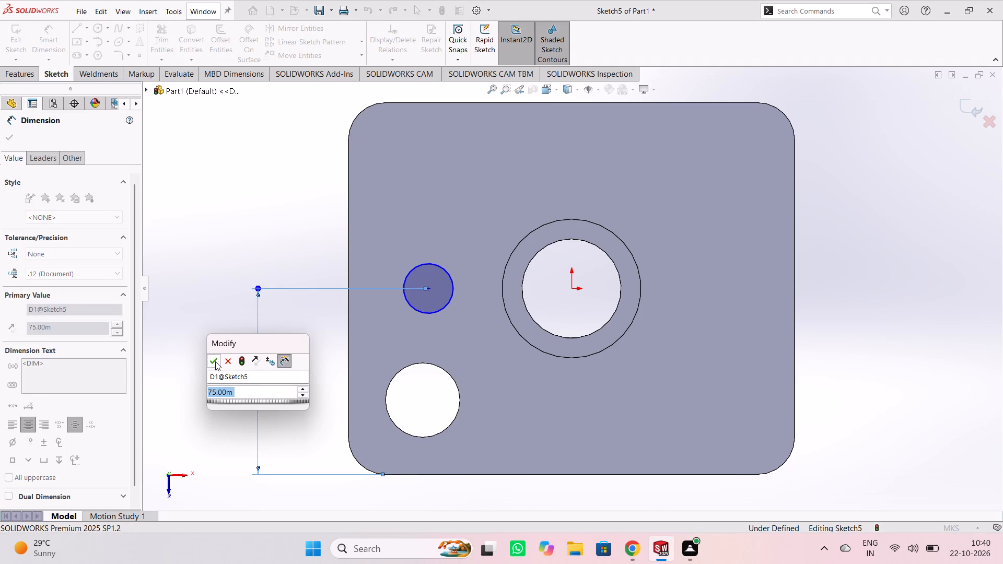
click(214, 361)
click(311, 357)
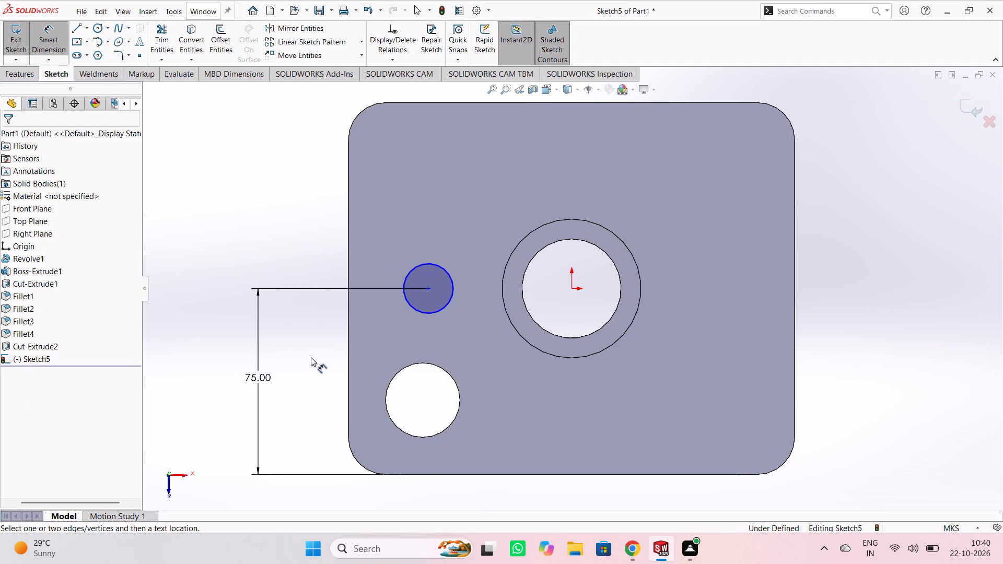
Dimension the new circle's centre 30 m from the flange face's left short edge.
click(429, 287)
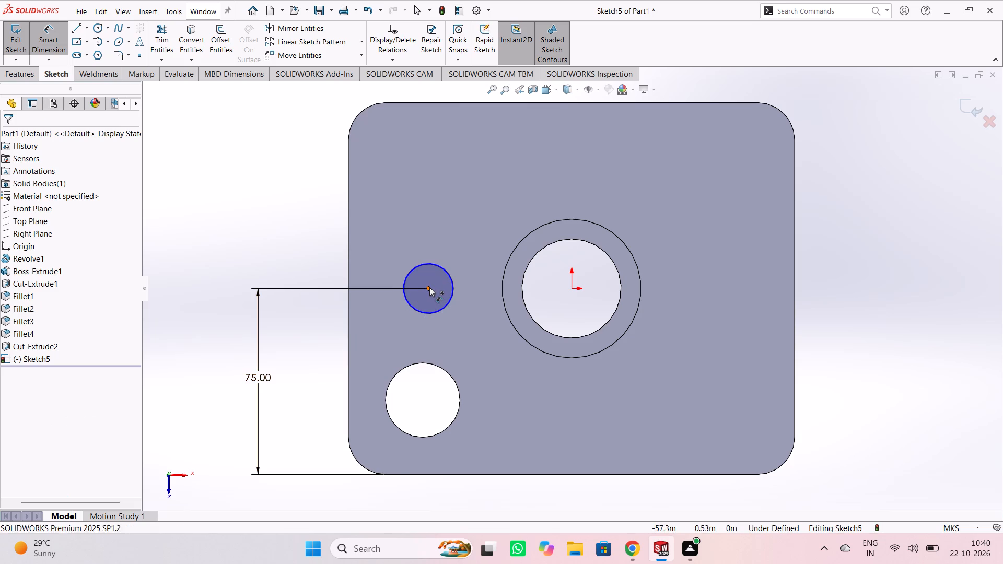
click(349, 318)
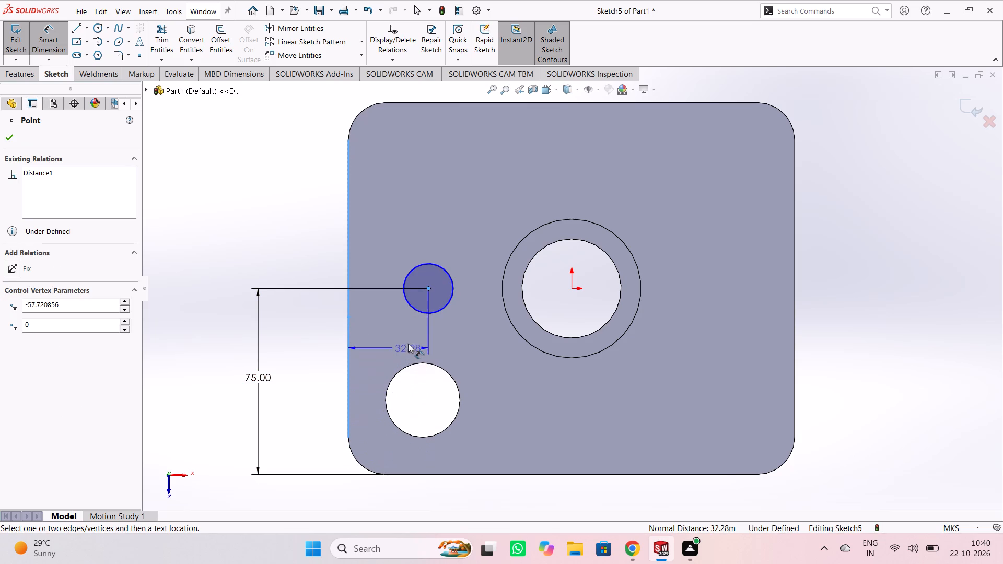
click(406, 339)
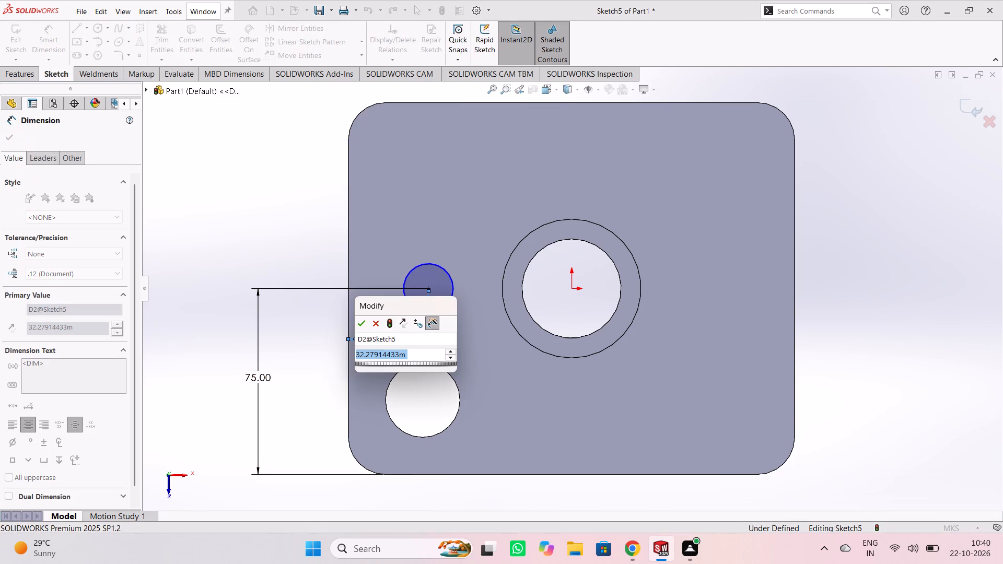
text(30)
key(Return)
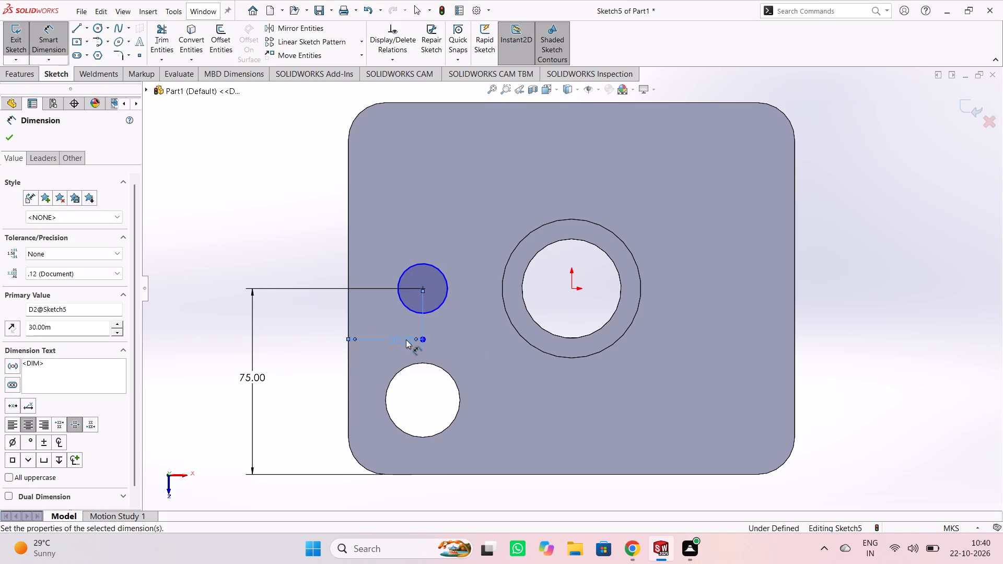
click(310, 375)
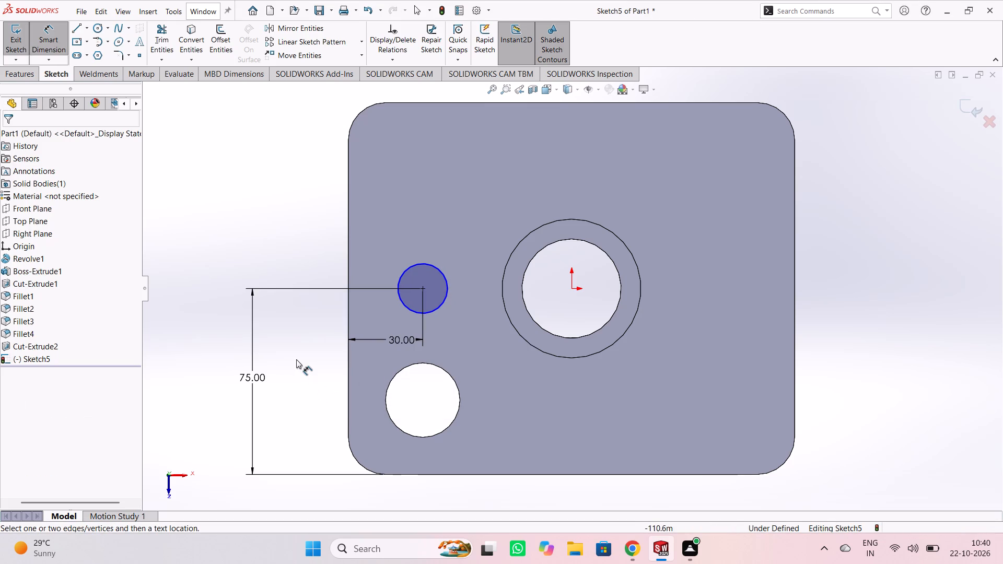
Add a 20 m diameter dimension to the circle left of the central bore.
click(436, 268)
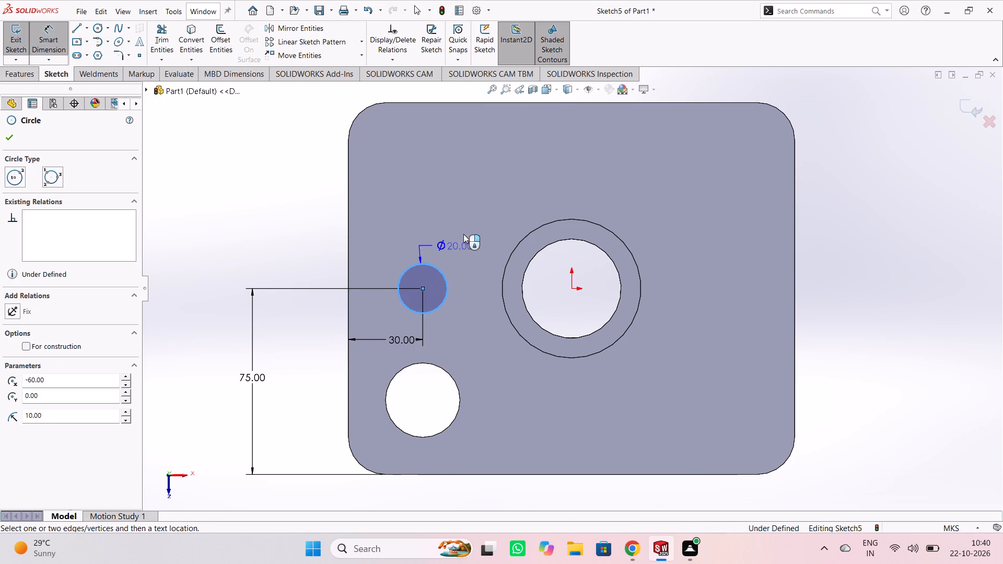
click(466, 228)
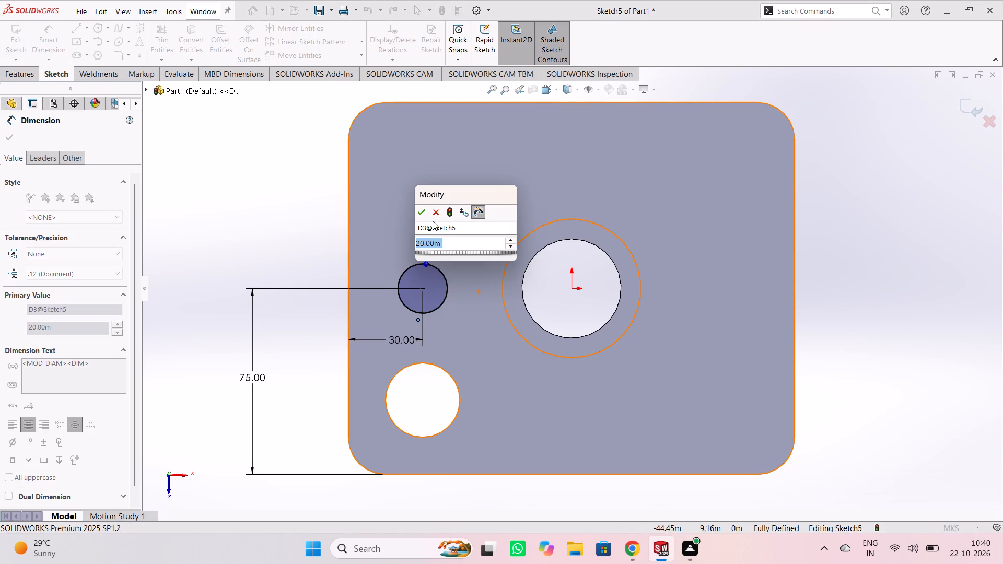
click(427, 216)
click(468, 342)
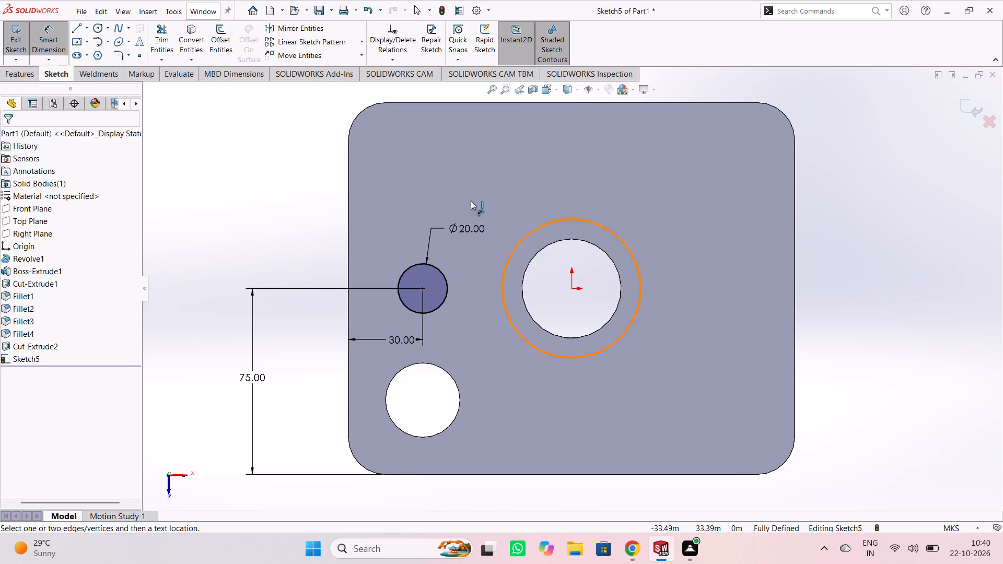
key(Escape)
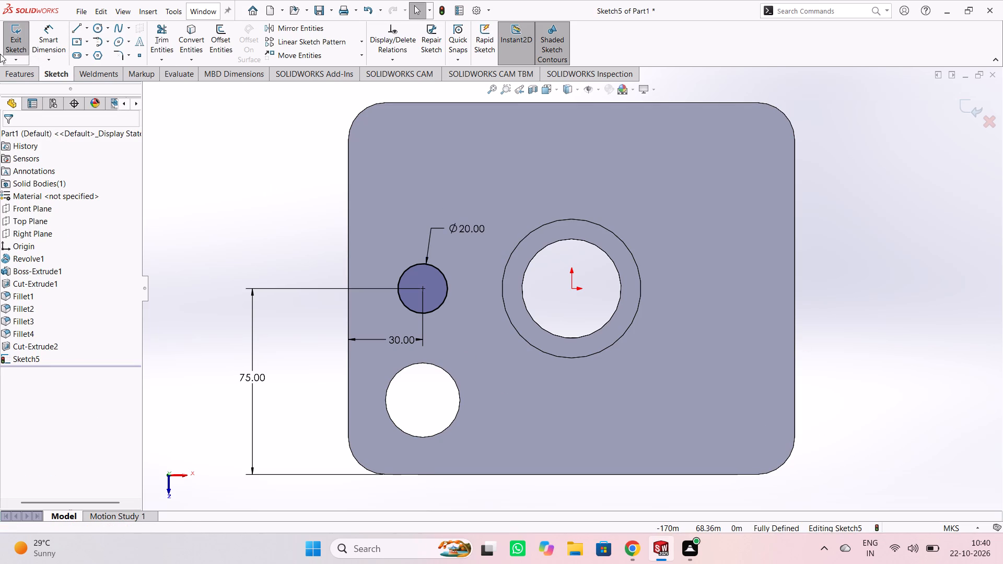
Cut the 20 m circle into the flange as a blind Extruded Cut 22 m deep.
click(9, 74)
middle_drag(204, 214, 228, 108)
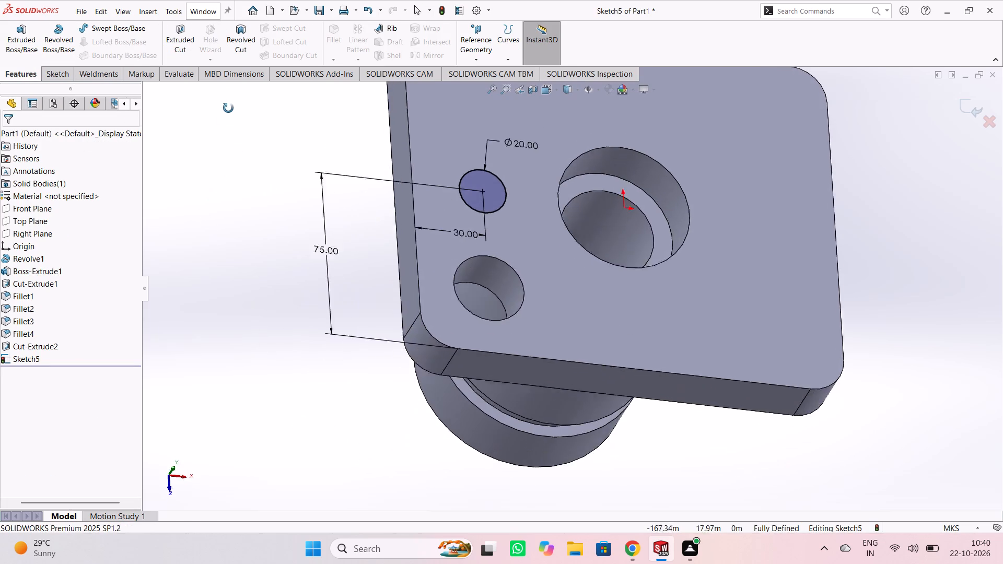
middle_drag(228, 108, 228, 102)
click(189, 34)
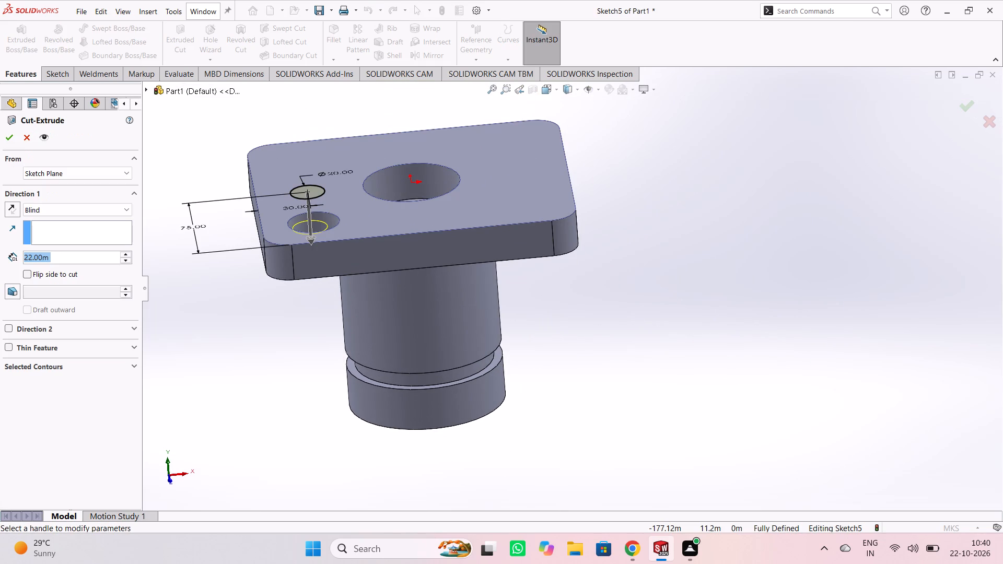
click(11, 134)
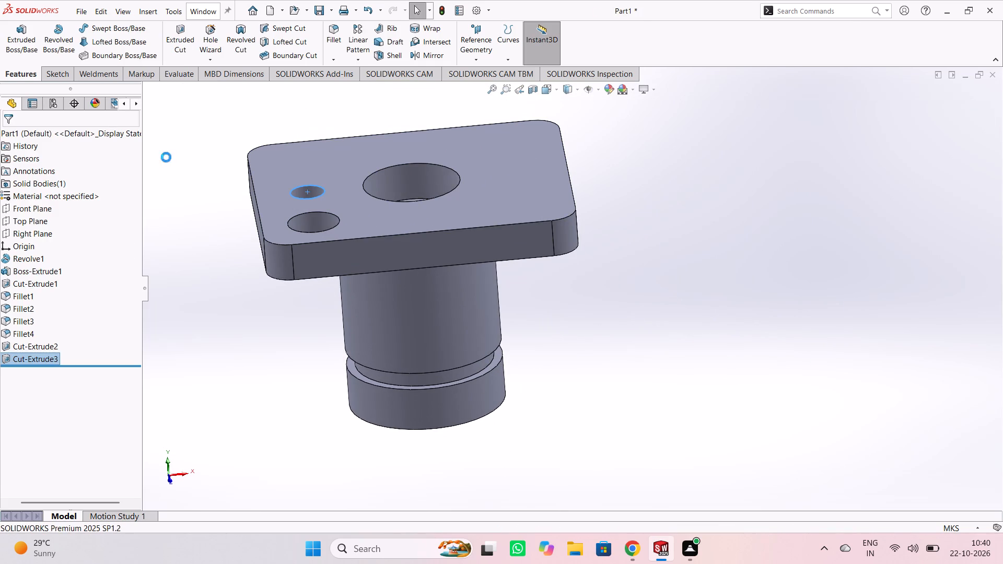
click(169, 155)
Start a sketch on the flange's top face and draw a 15 m radius circle near its upper-left corner.
middle_drag(730, 213, 742, 365)
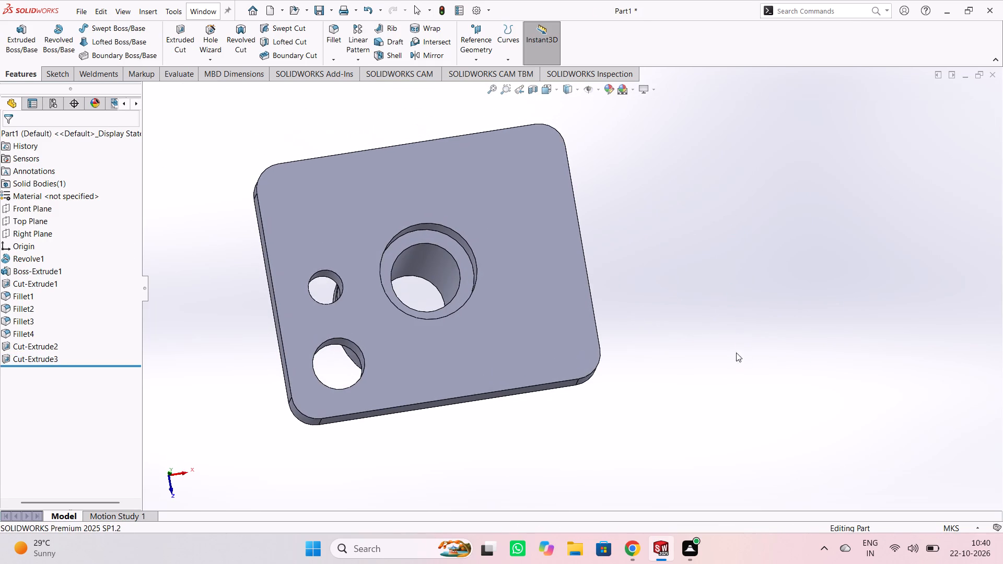
click(286, 201)
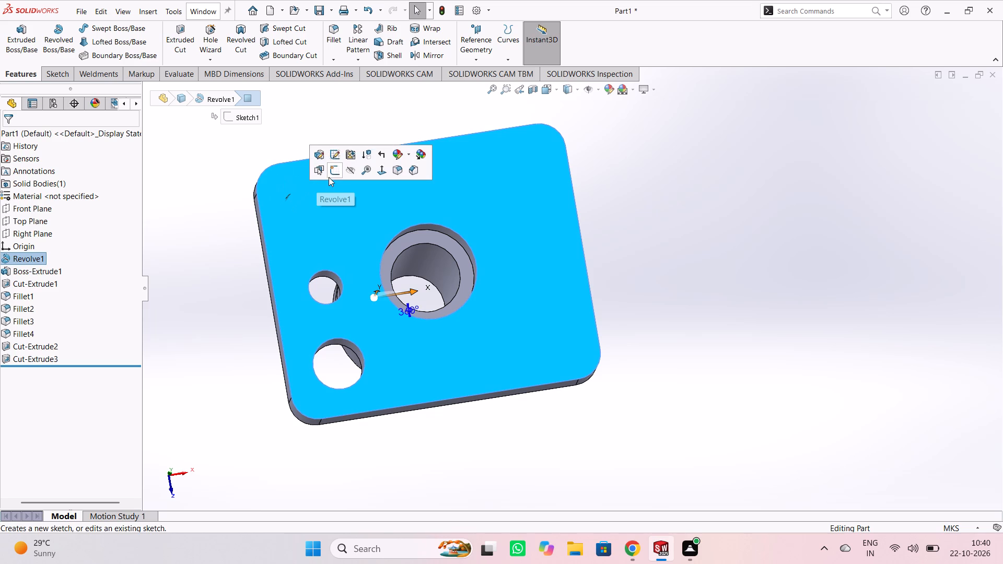
click(339, 173)
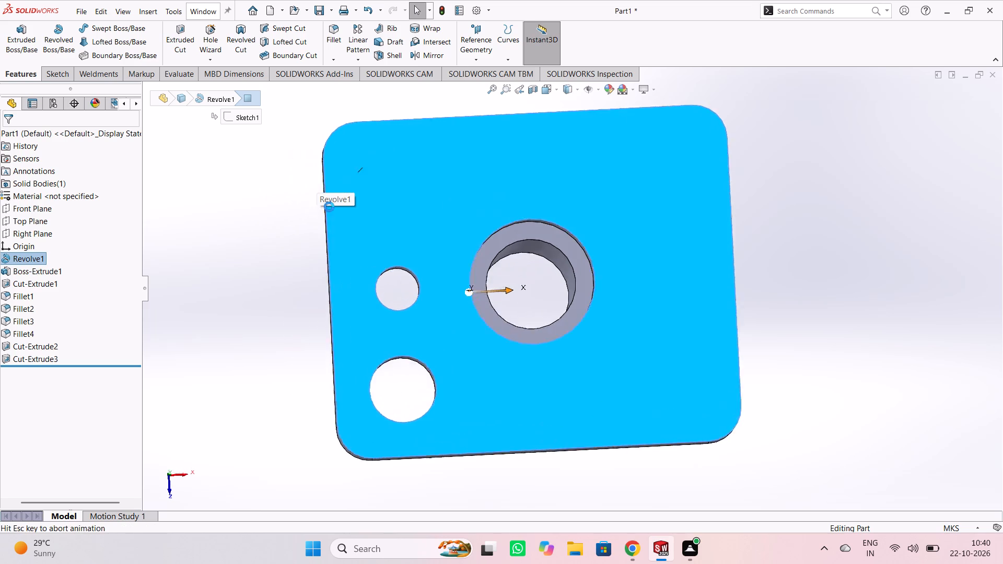
click(313, 212)
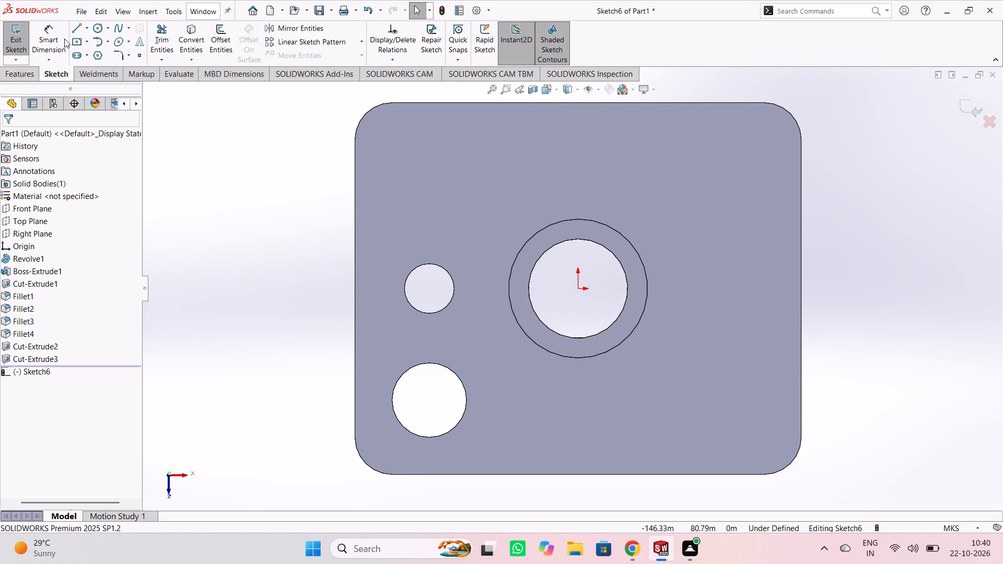
click(94, 32)
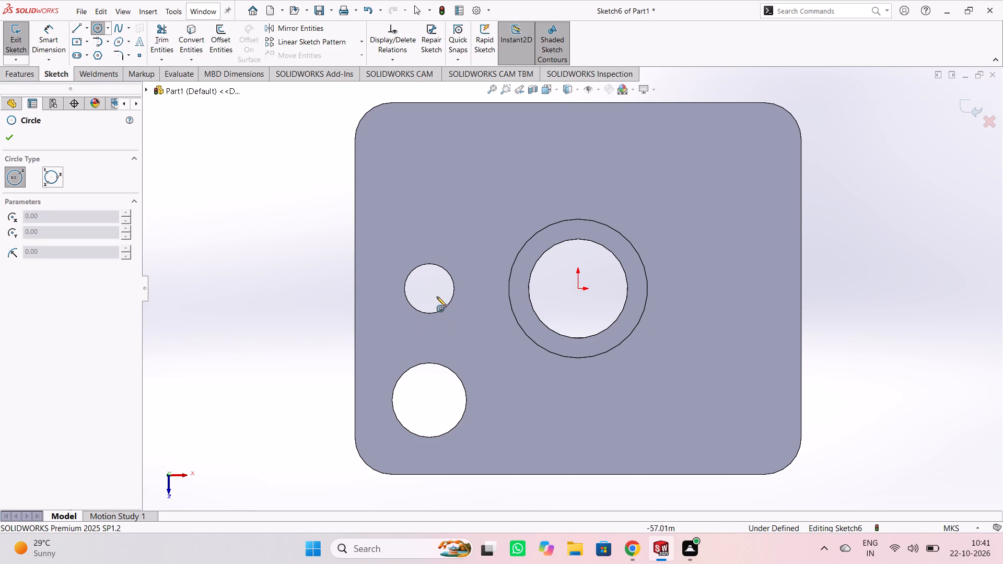
click(426, 159)
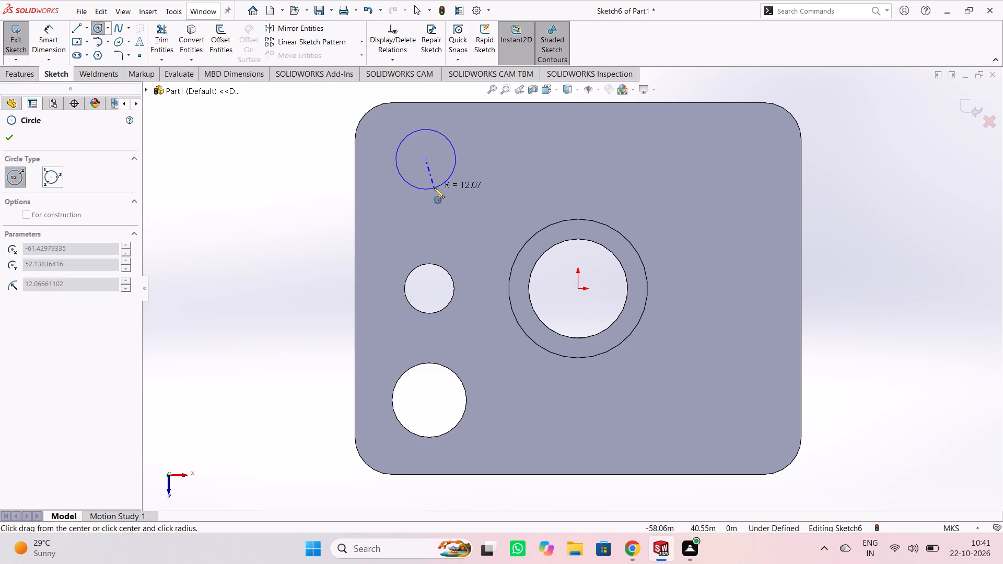
click(434, 188)
text(15)
key(Return)
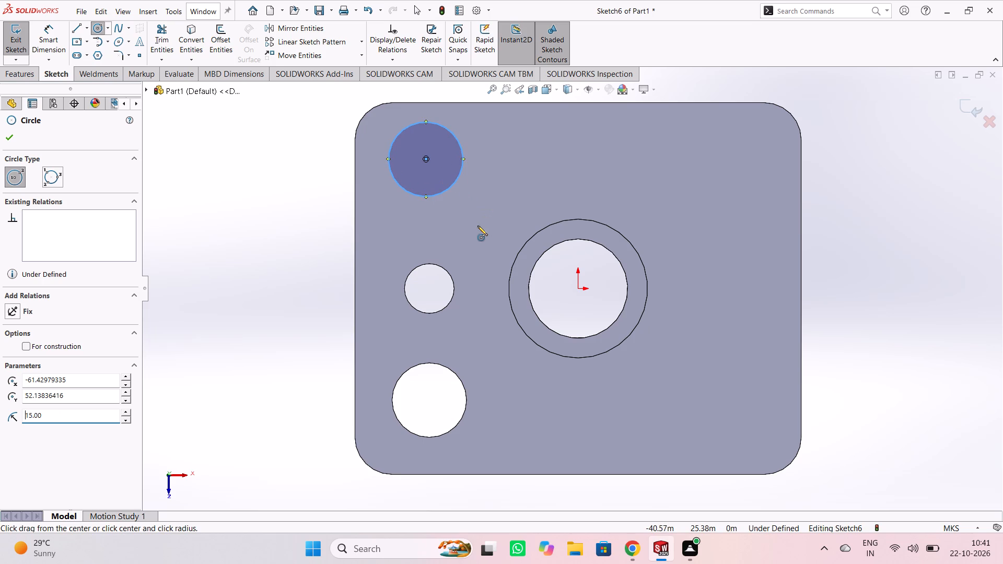
click(6, 135)
click(209, 182)
Add a 30 m diameter dimension to the circle in the flange's upper-left corner.
right_click(209, 182)
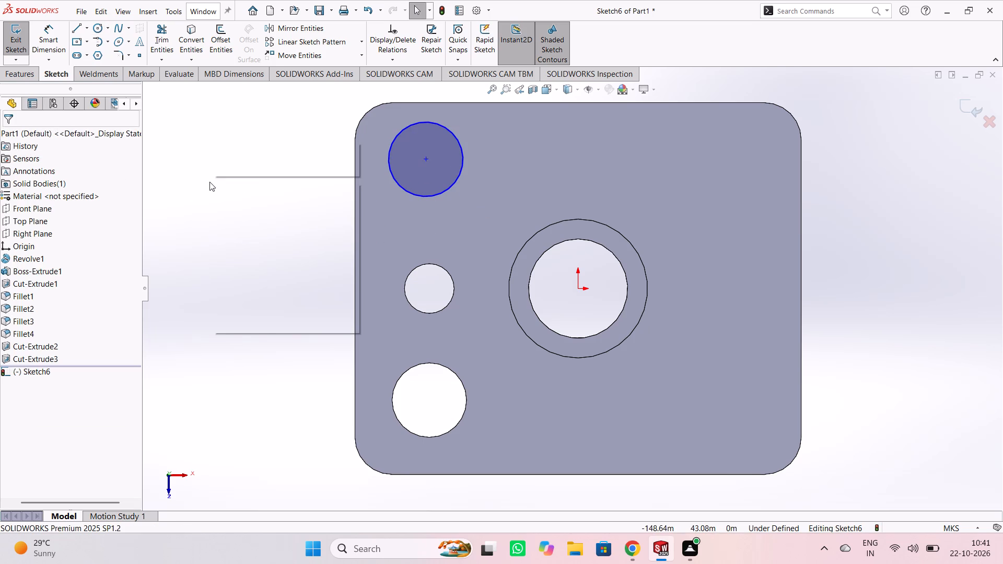
click(316, 167)
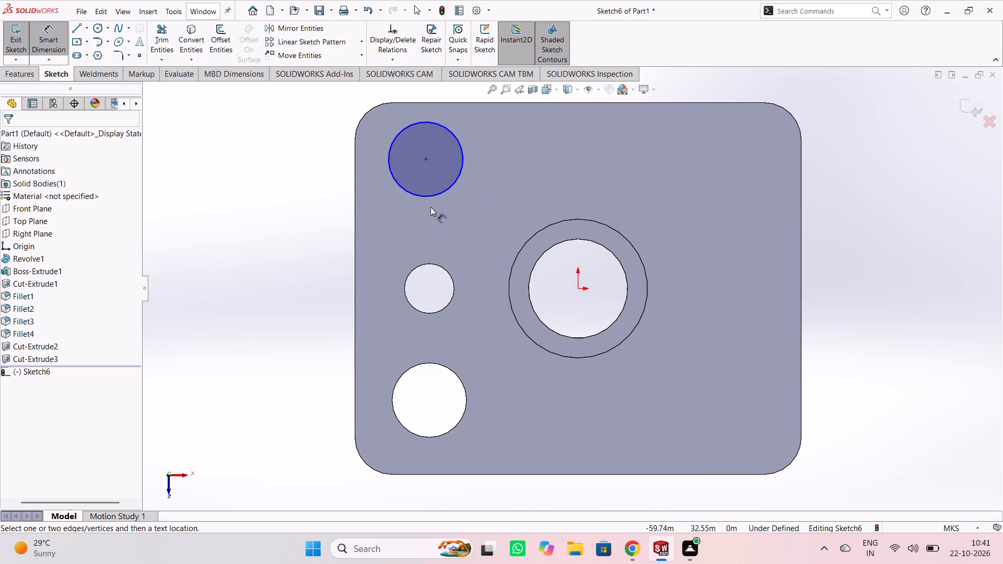
click(439, 193)
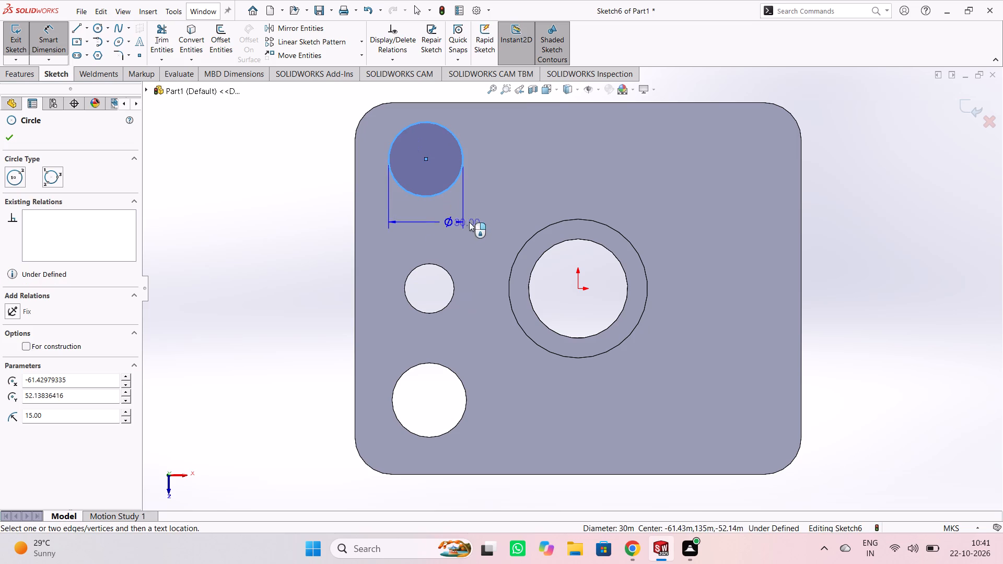
click(508, 207)
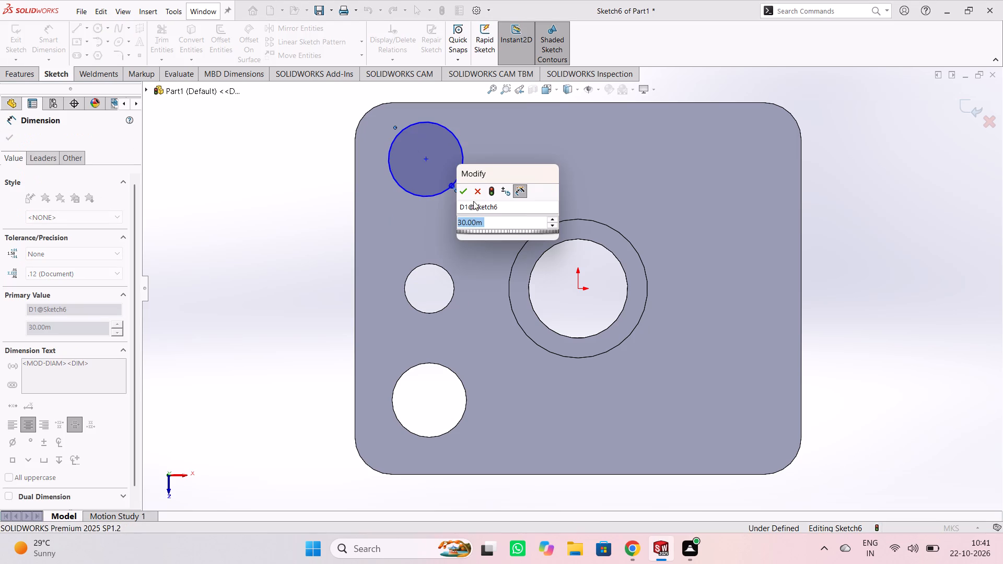
click(468, 193)
click(478, 182)
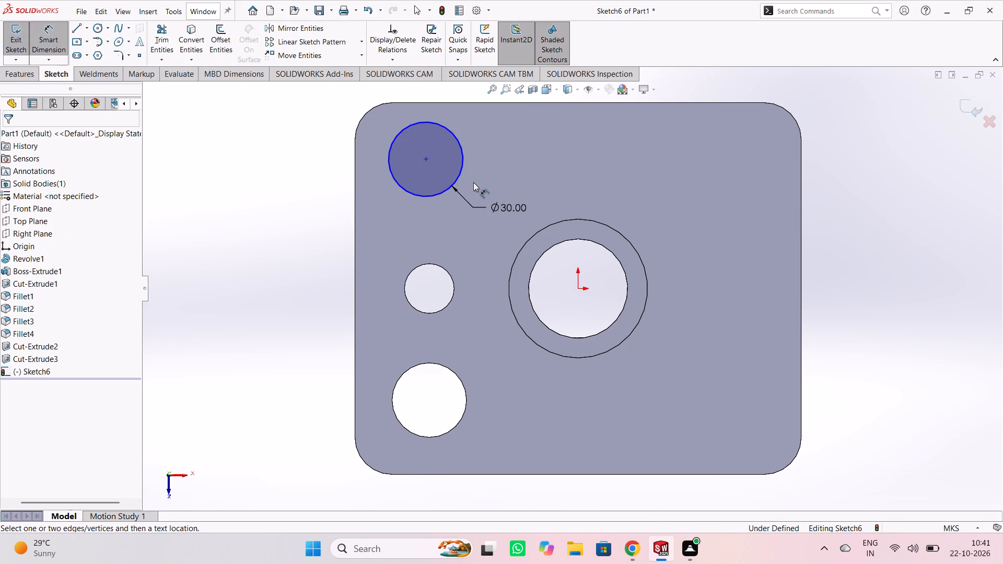
Dimension the new circle's centre 30 m from the flange face's left short edge.
click(425, 160)
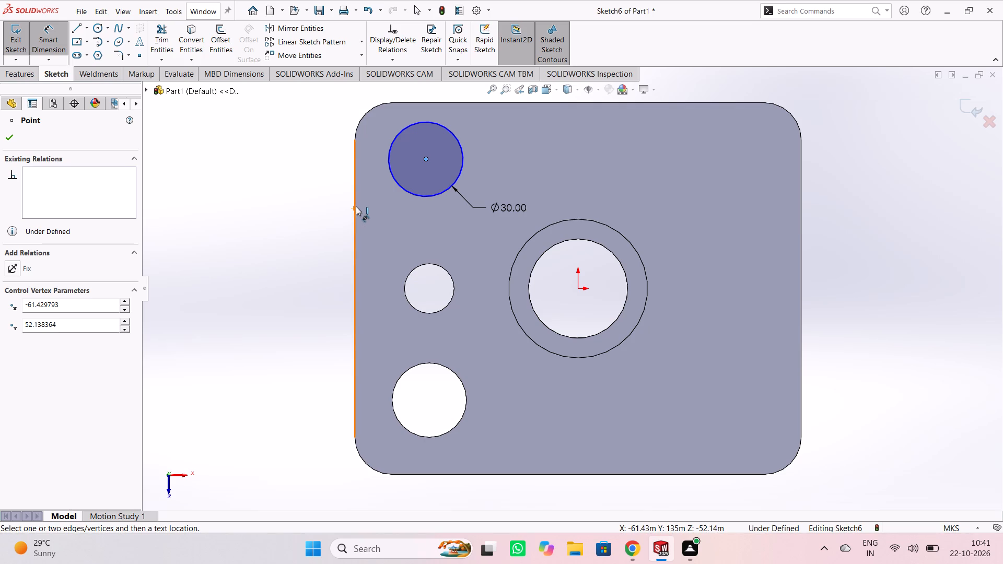
click(356, 206)
click(391, 217)
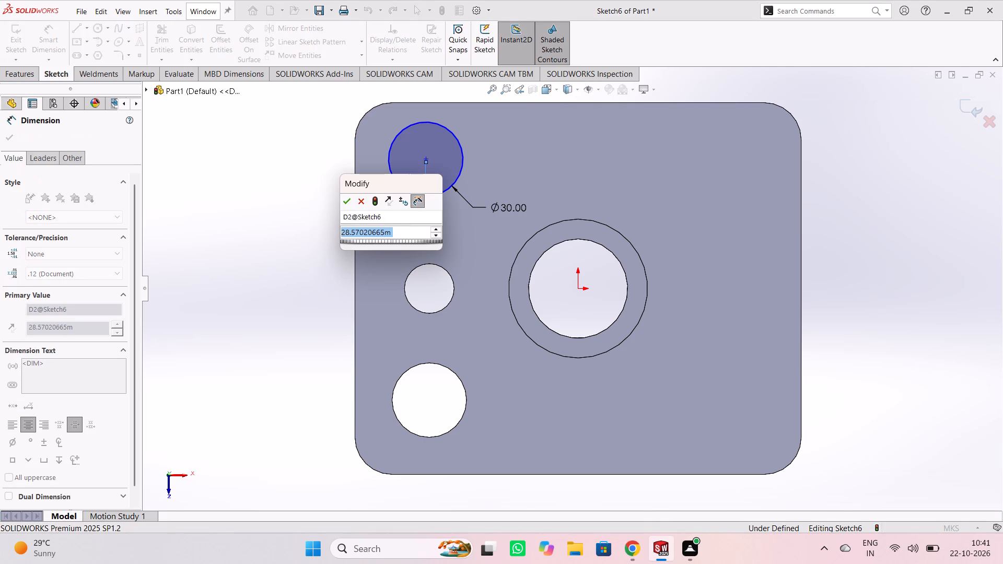
text(30)
key(Return)
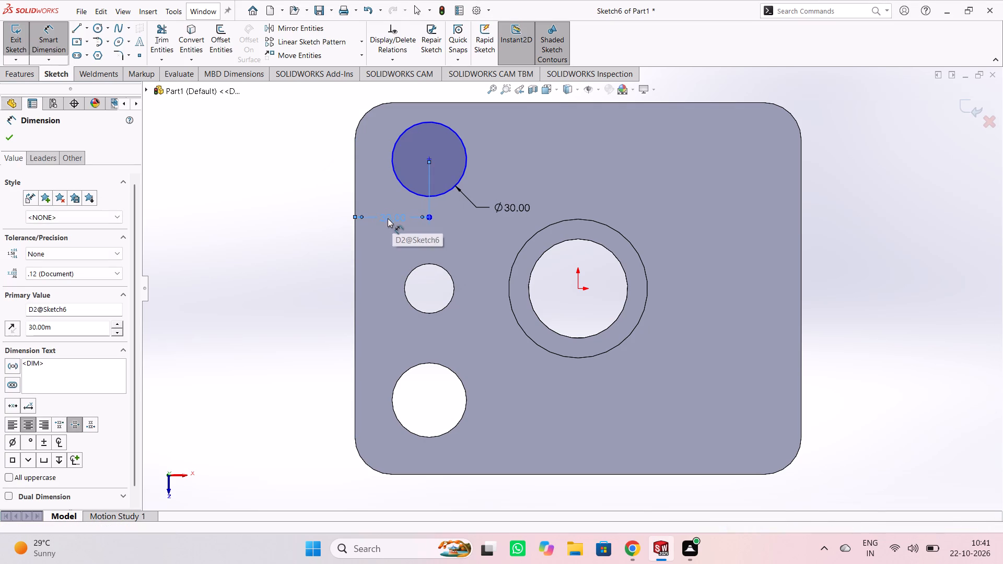
click(384, 228)
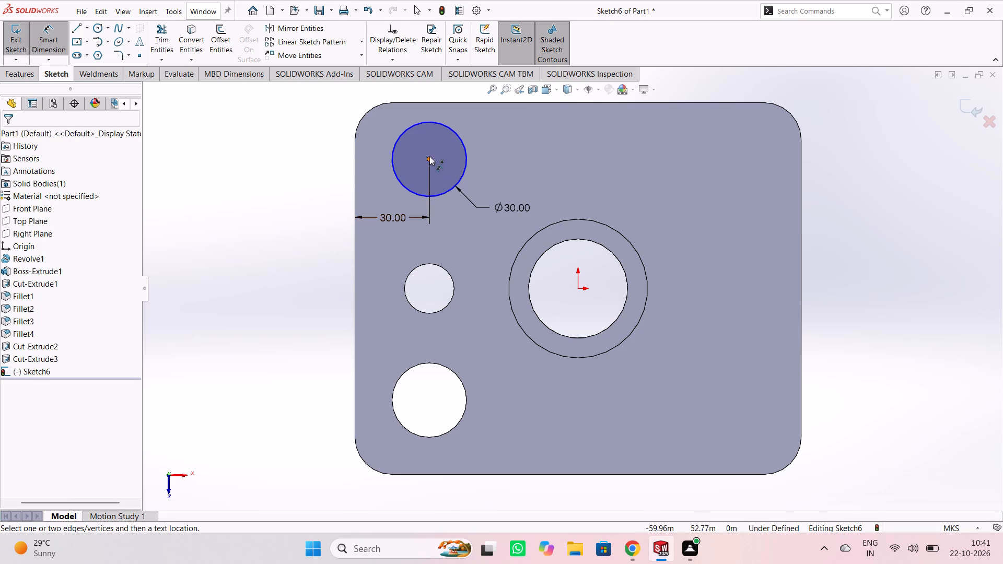
Dimension the new circle's centre 30 m from the flange face's upper long edge.
click(429, 159)
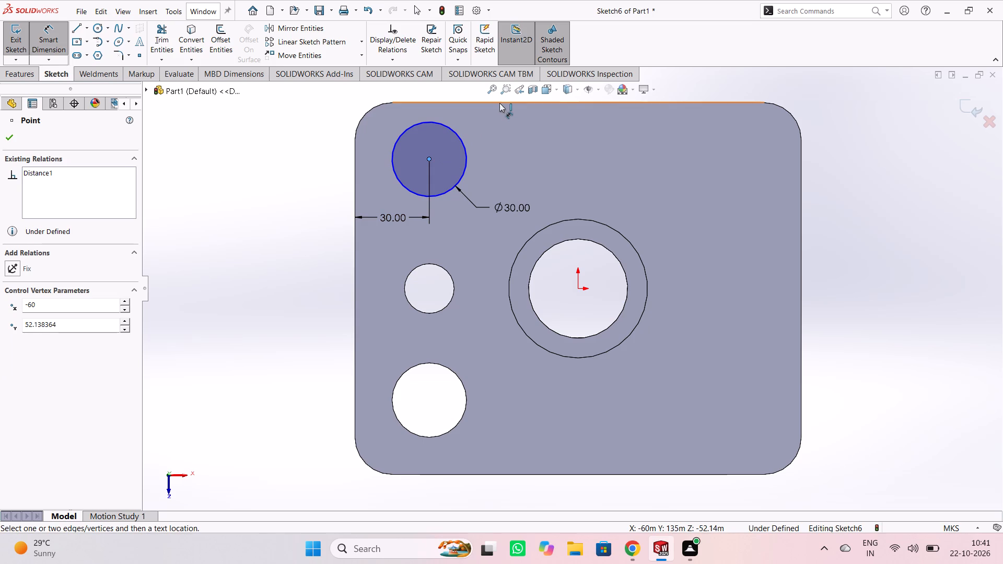
click(499, 103)
click(483, 130)
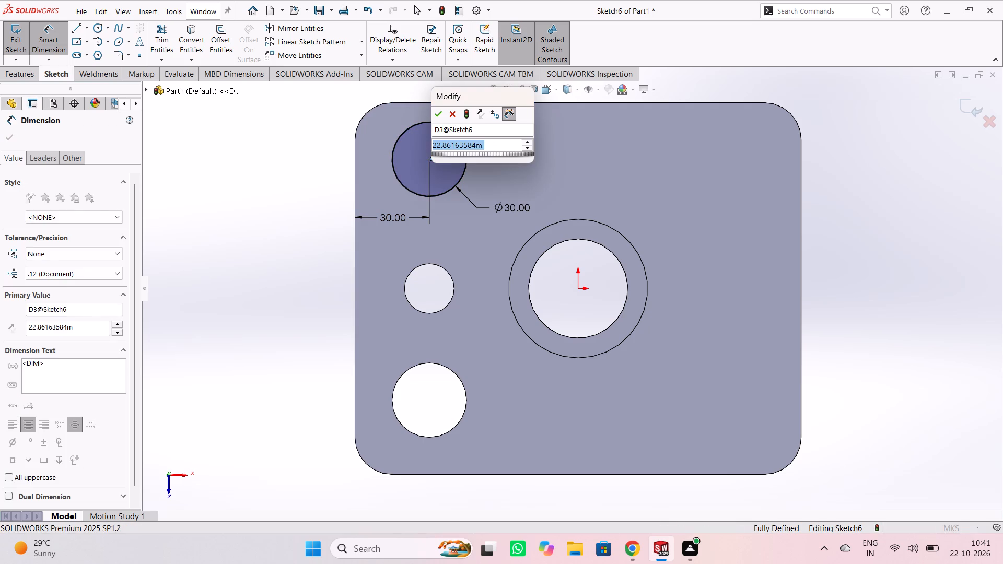
text(30)
key(Return)
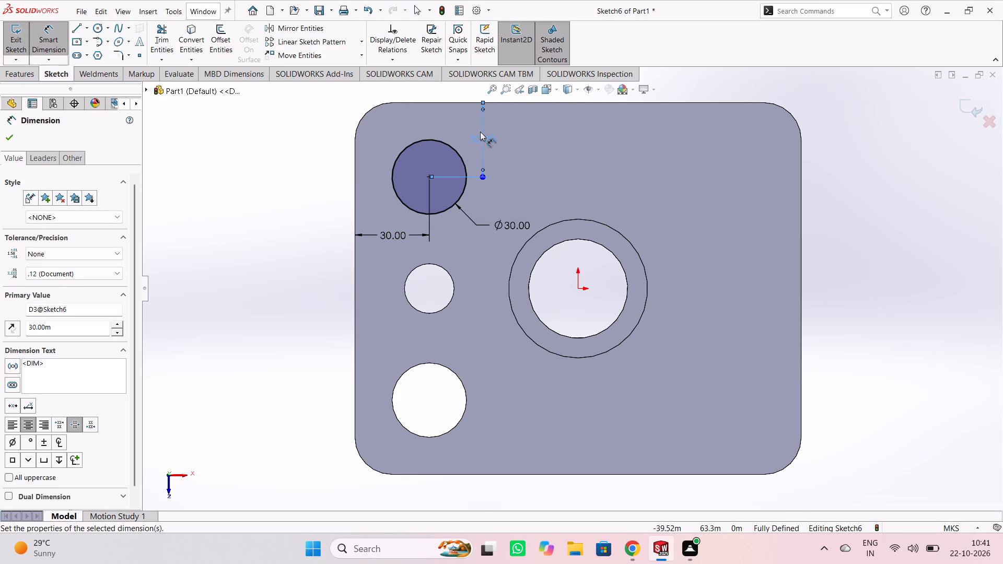
click(598, 175)
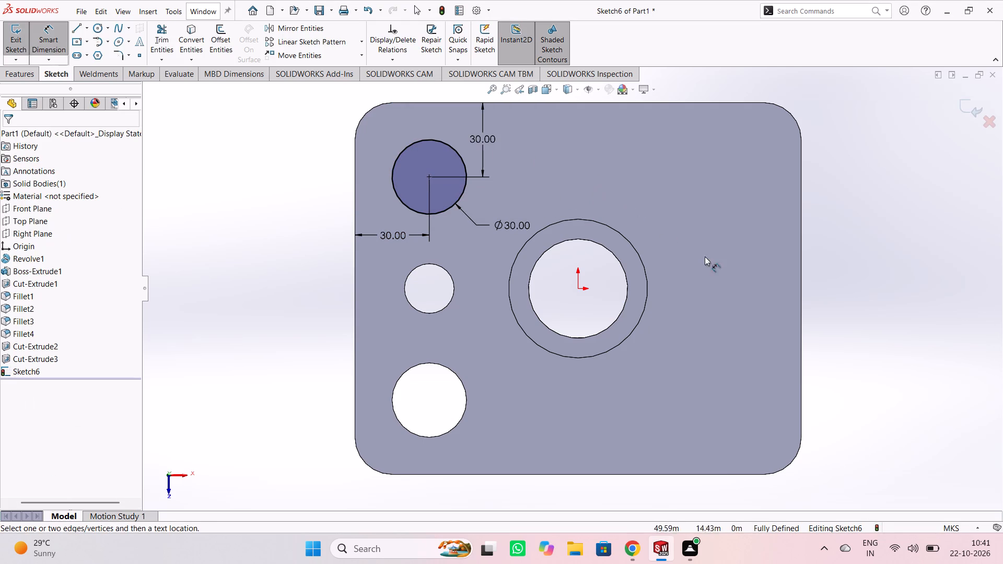
Cut the upper-left 30 m circle into the flange as a blind Extruded Cut 22 m deep.
click(7, 37)
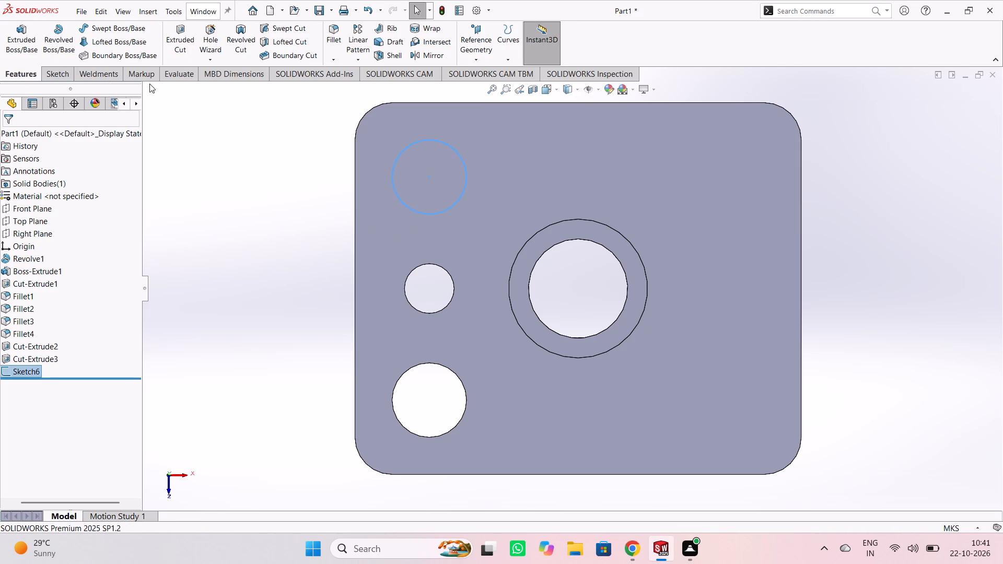
click(176, 40)
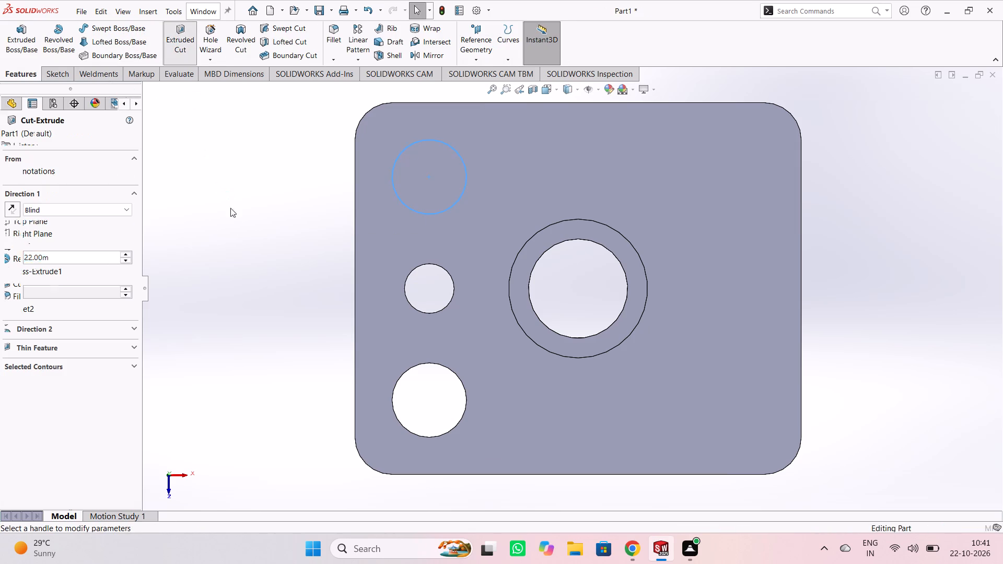
middle_drag(261, 261, 354, 330)
scroll(302, 291, up, 1)
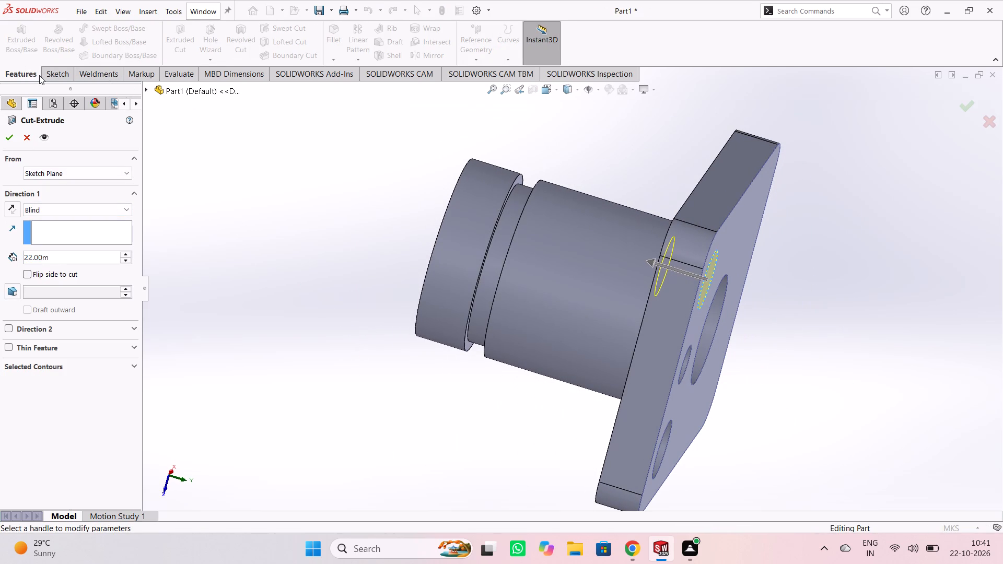
click(9, 142)
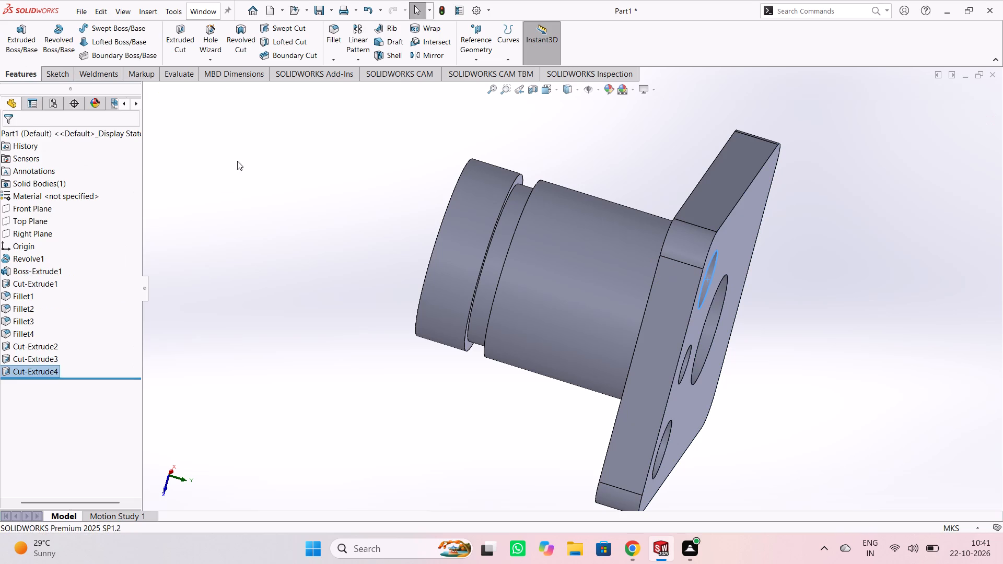
click(237, 161)
Start another sketch on the flange face and draw a 15 m radius circle near its upper-right corner, level with the upper-left hole.
middle_drag(894, 280, 802, 308)
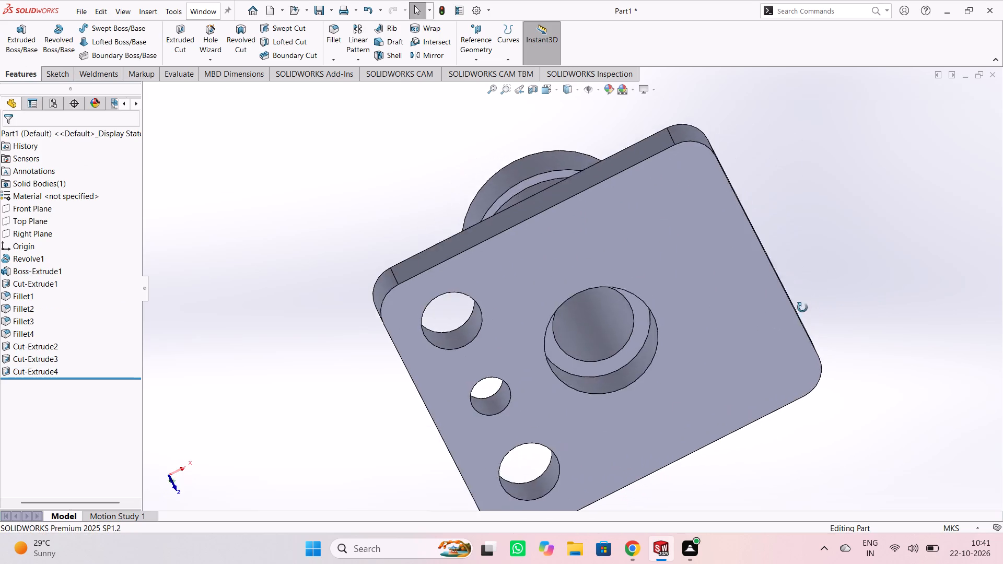
middle_drag(802, 308, 796, 289)
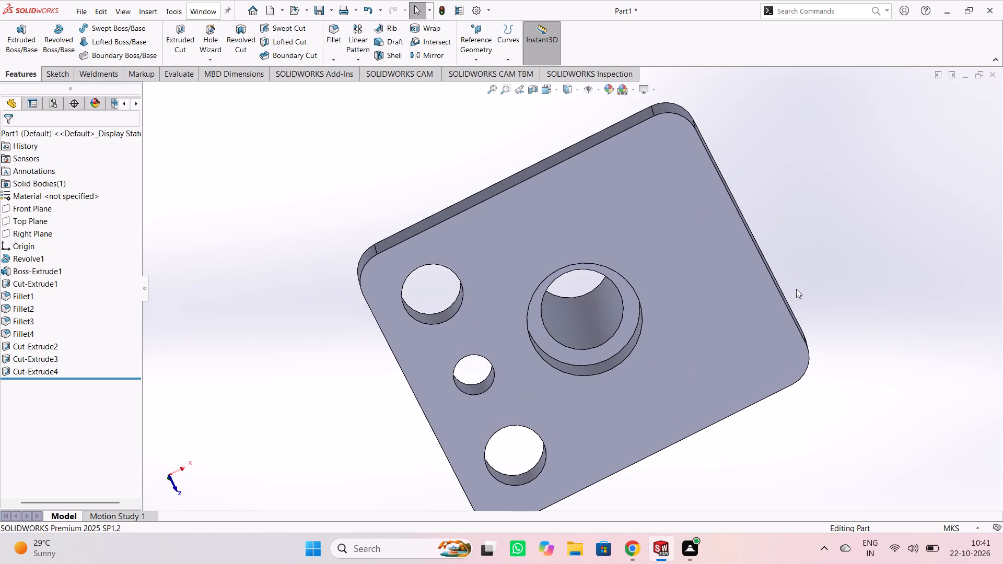
click(703, 235)
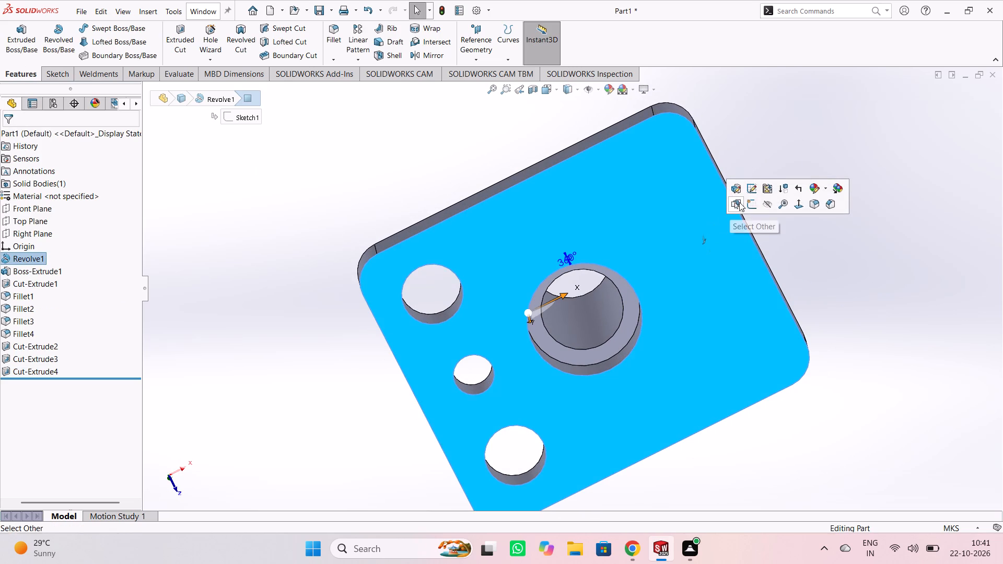
click(749, 198)
click(837, 261)
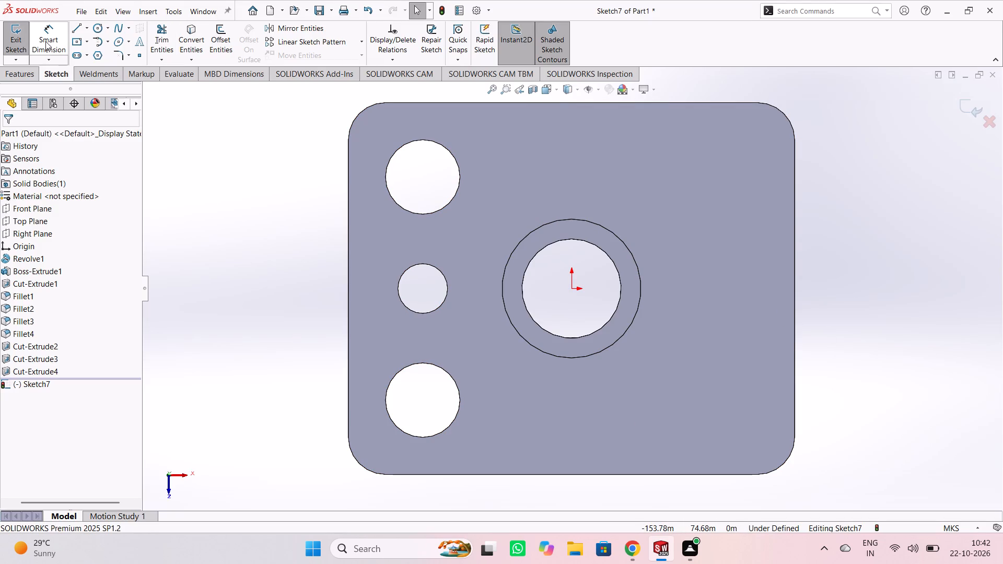
click(100, 28)
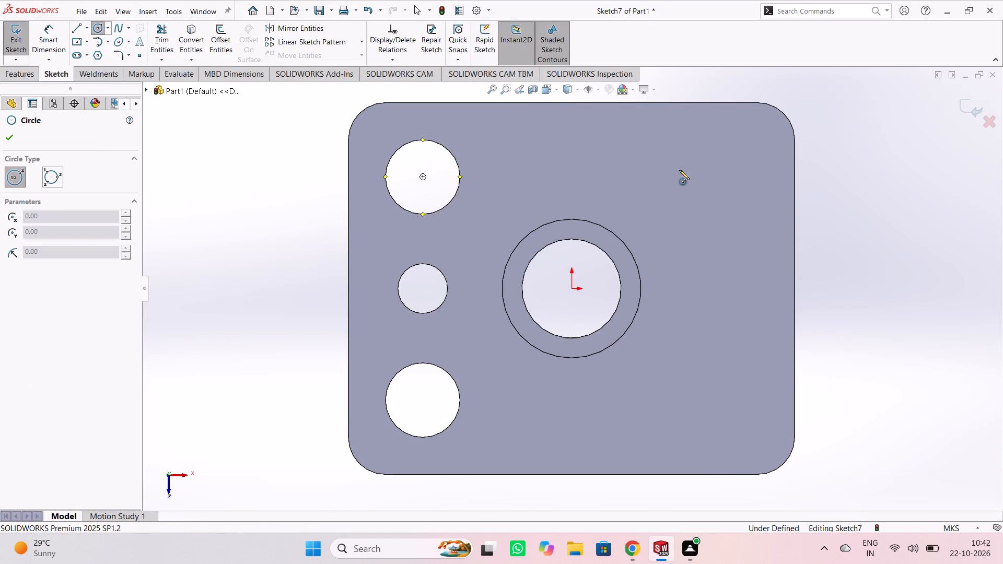
click(738, 177)
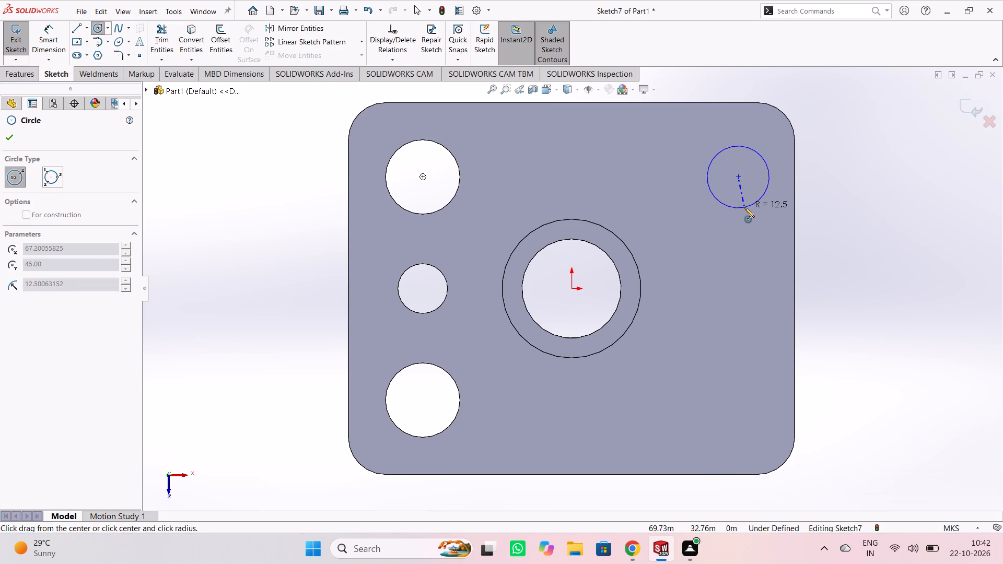
click(744, 207)
text(15)
key(Return)
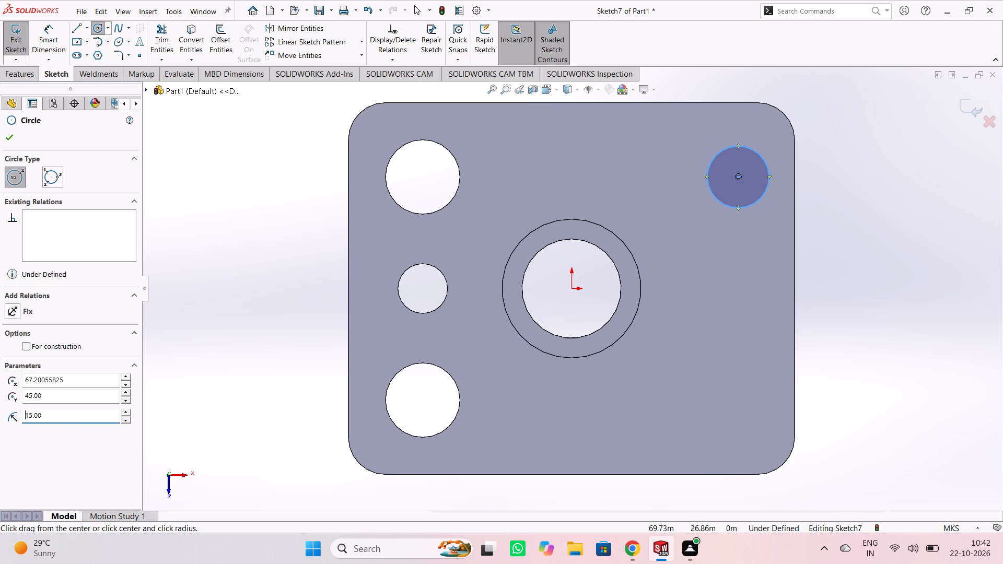
scroll(744, 222, up, 1)
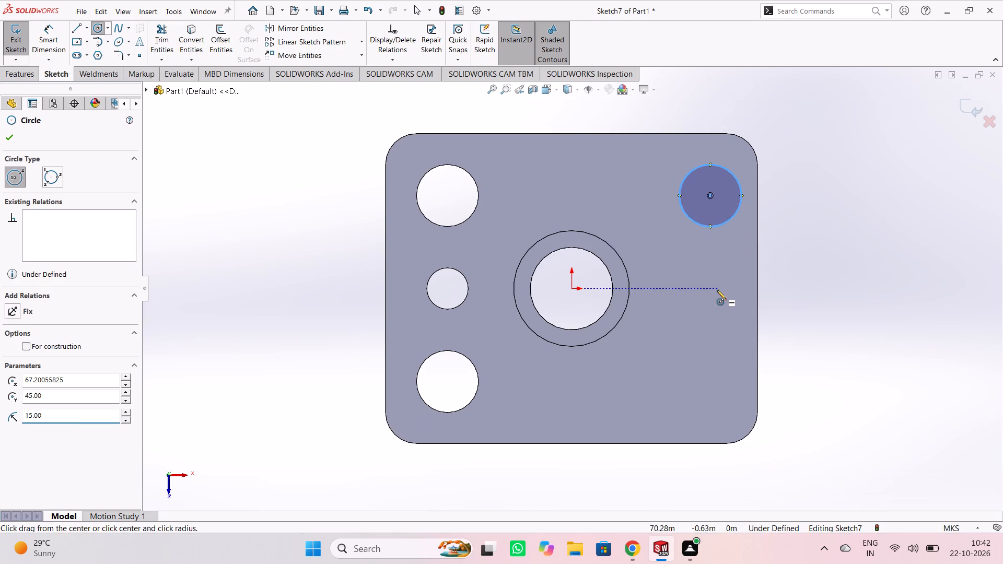
key(Escape)
Dimension the upper-right circle on the flange face with a diameter of 30 m.
right_click(858, 243)
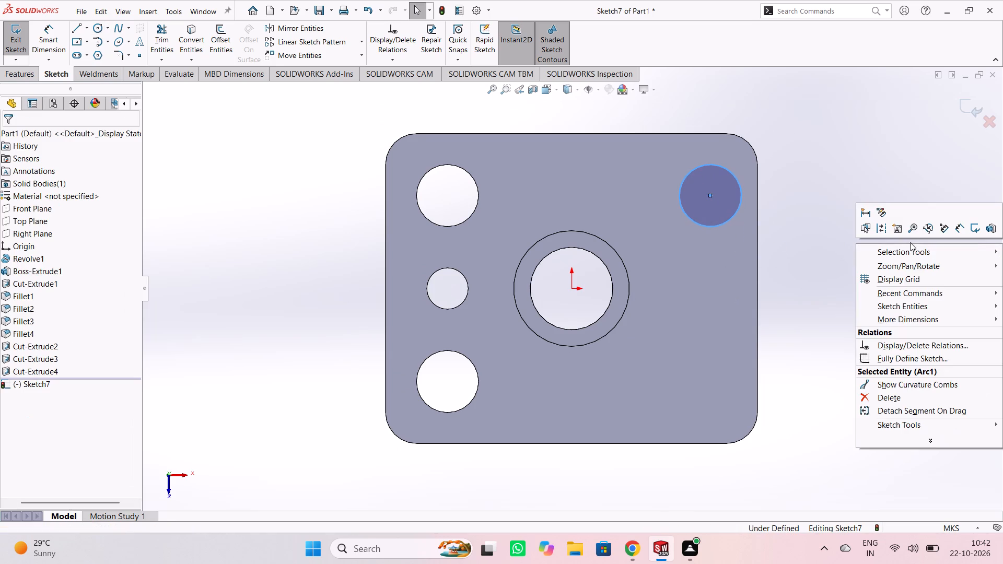
click(955, 224)
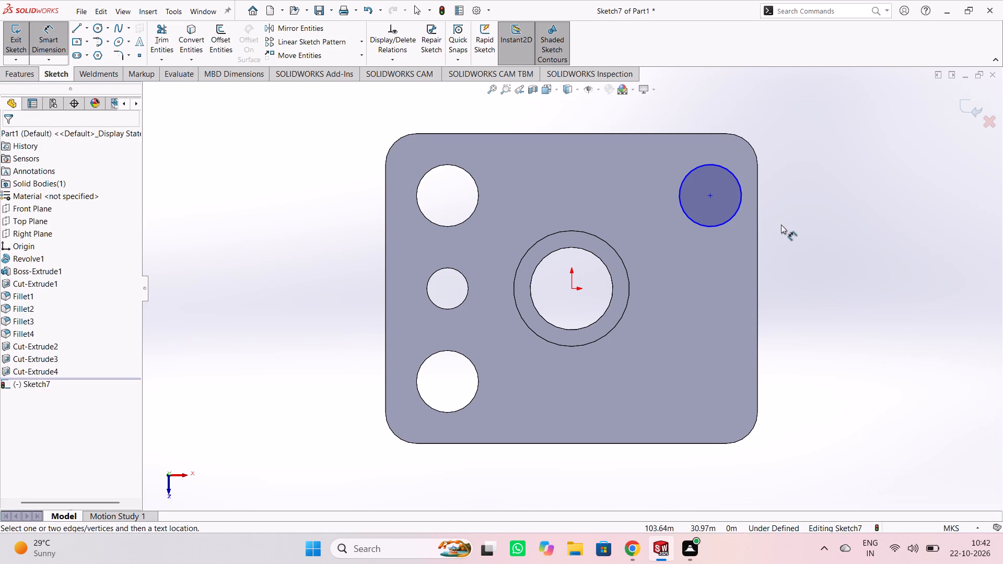
click(734, 215)
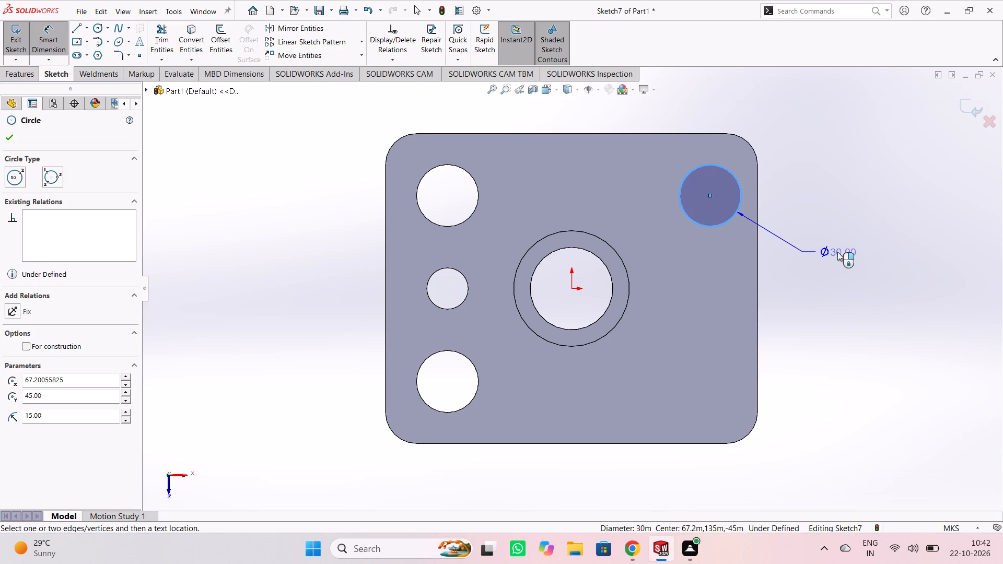
click(837, 252)
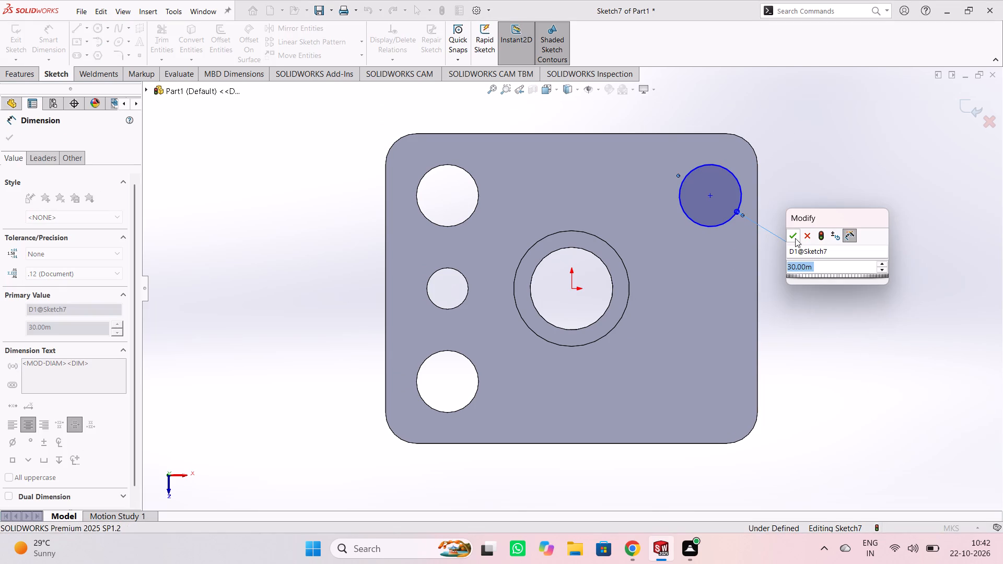
click(795, 238)
click(802, 214)
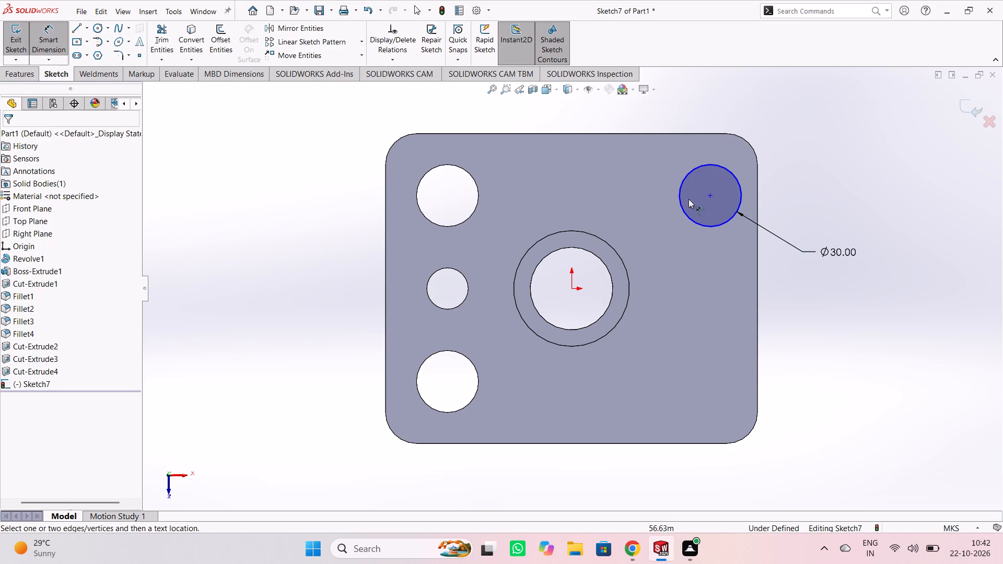
Dimension the upper-right circle's centre 30 m from the flange face's upper long edge.
click(709, 194)
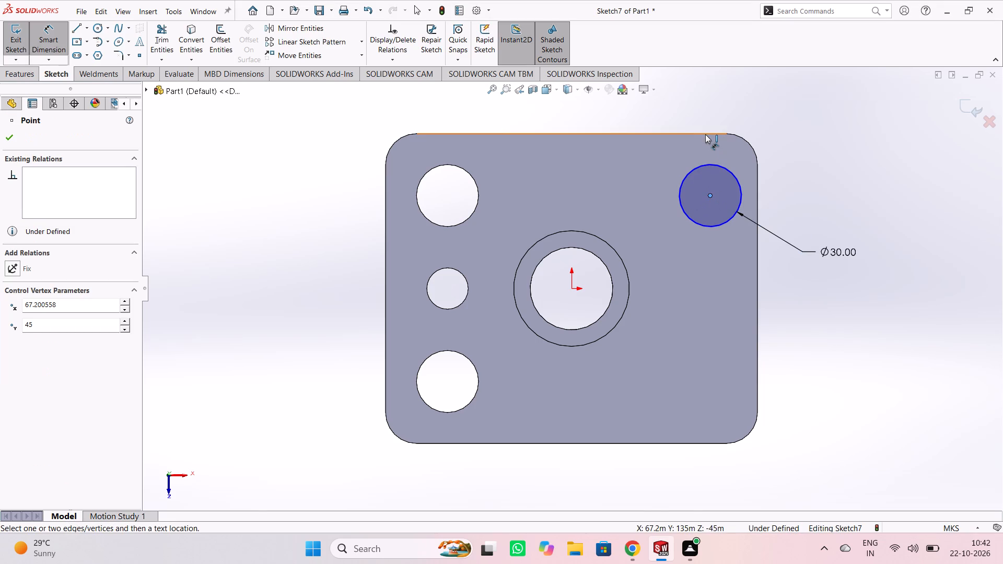
click(705, 134)
click(815, 160)
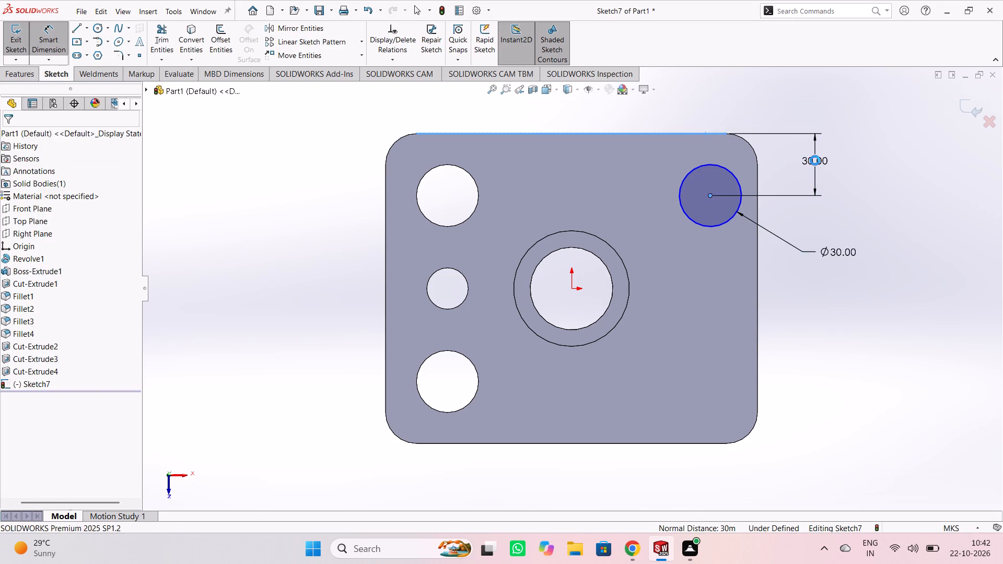
click(771, 144)
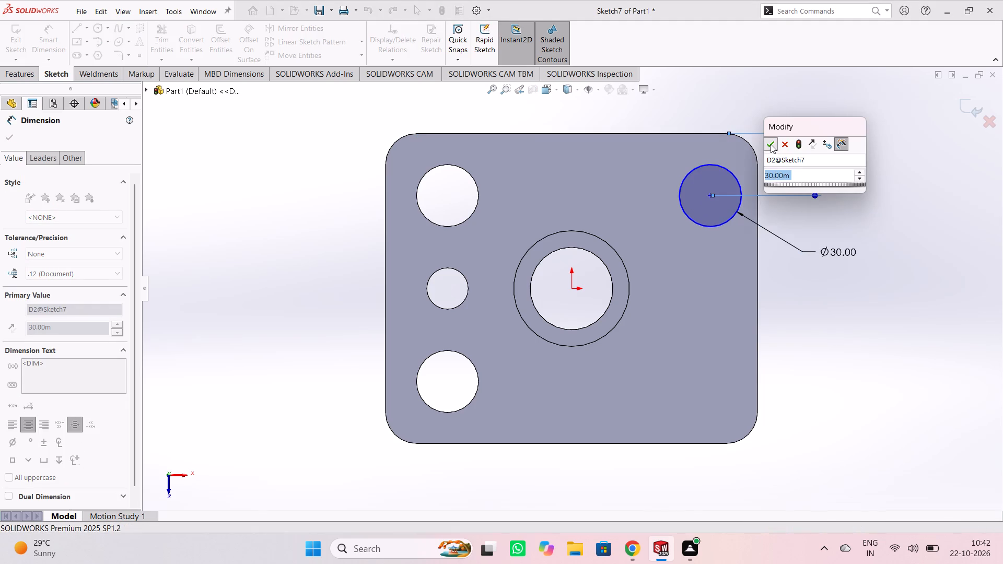
click(779, 213)
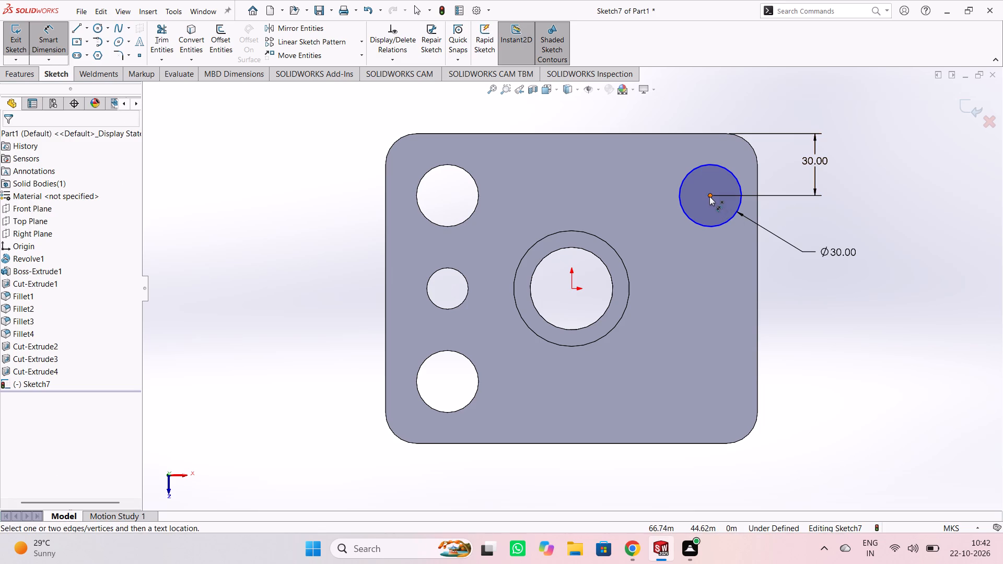
Dimension the upper-right circle's centre 30 m from the flange face's right short edge.
click(709, 196)
click(757, 256)
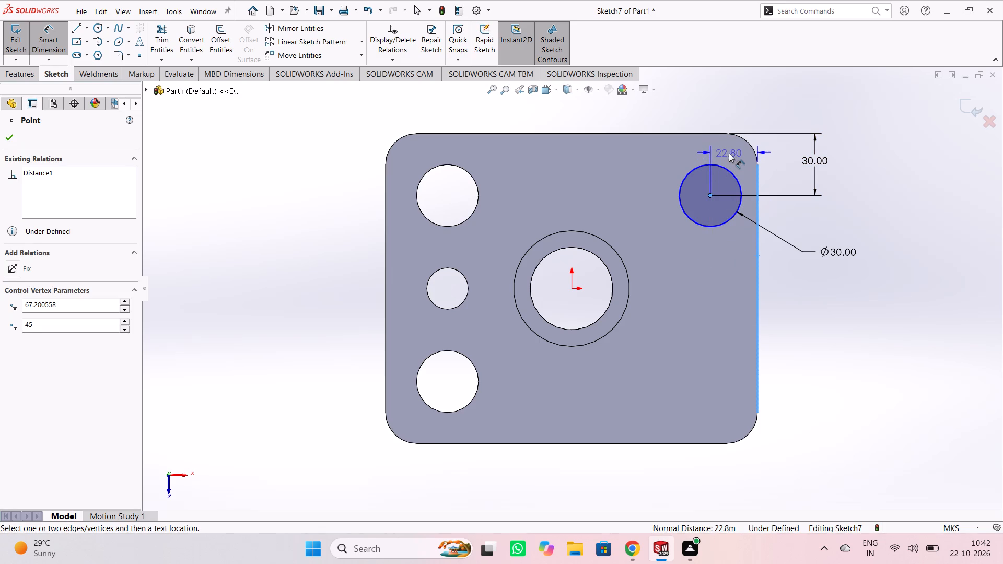
click(736, 155)
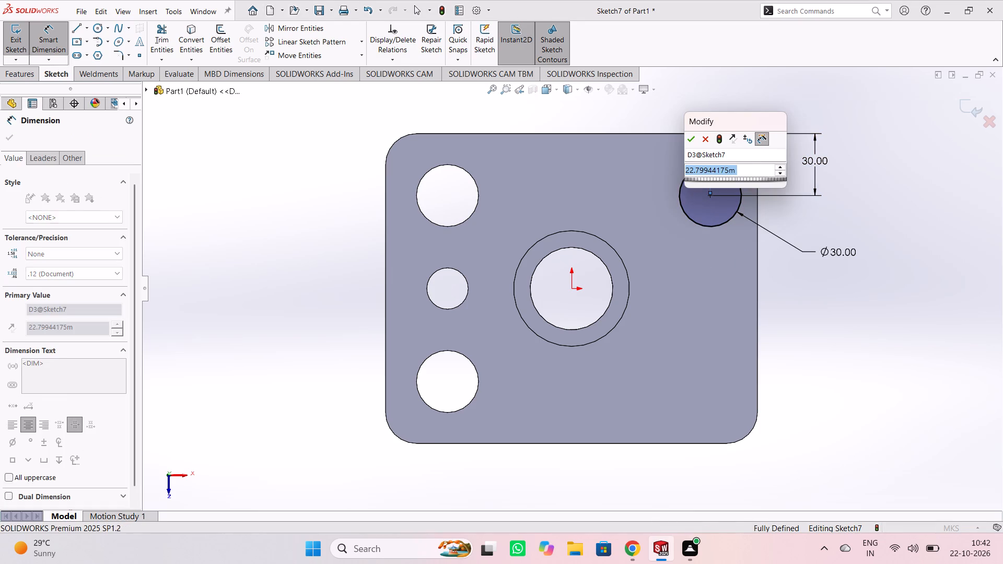
text(30)
key(Return)
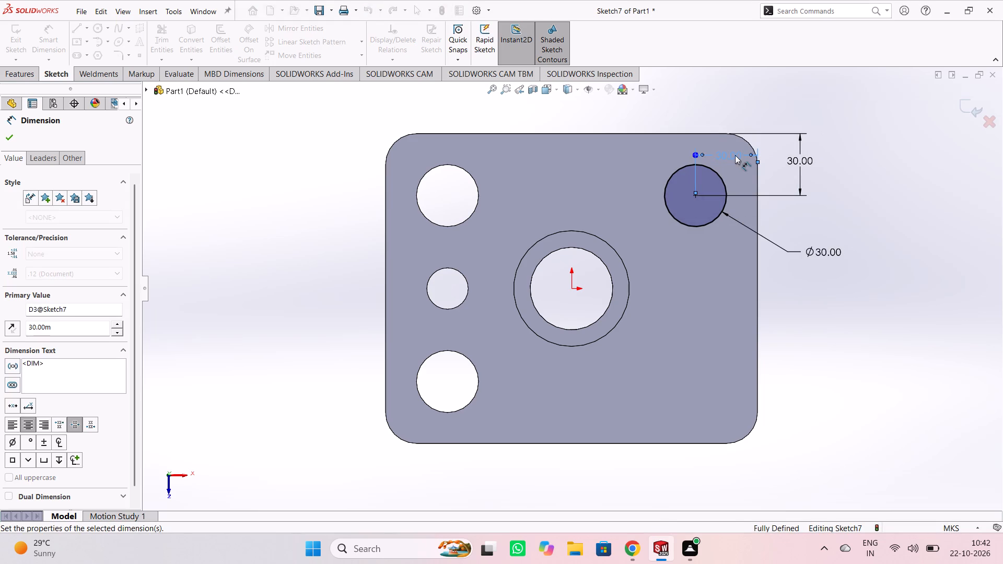
click(898, 363)
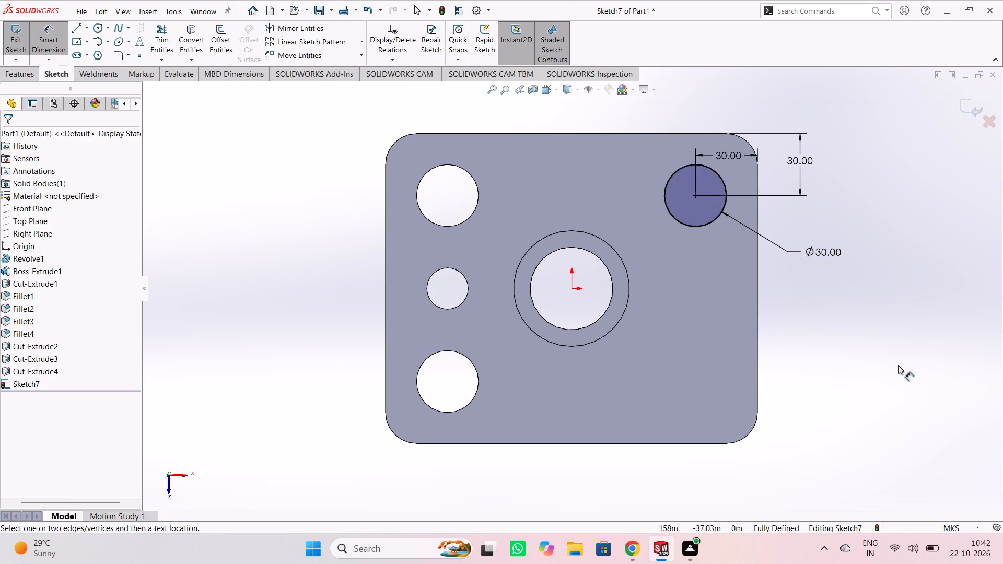
key(Escape)
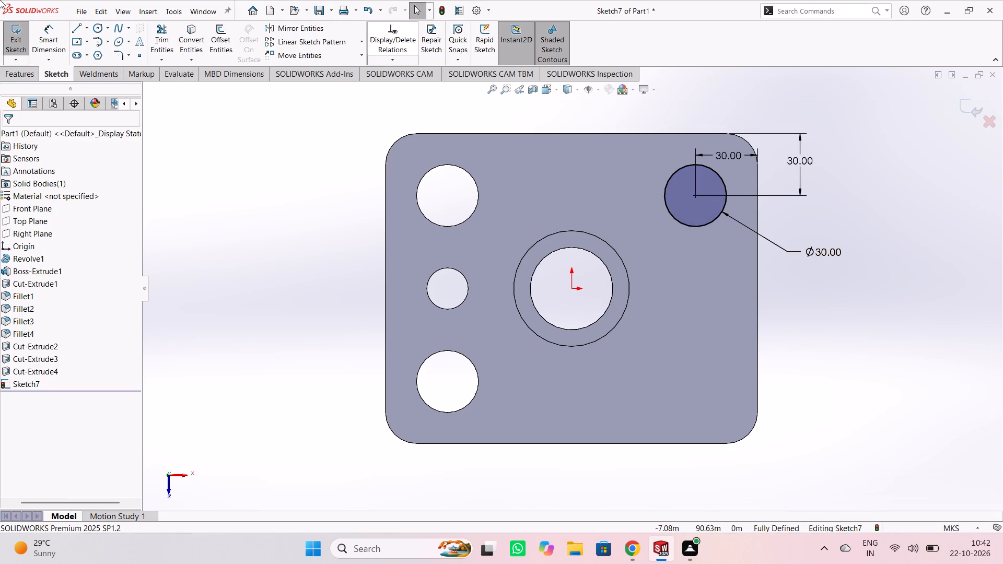
Cut the upper-right 30 m circle through the flange with an Extruded Cut, Direction 1 Up To Next and Direction 2 Through All.
click(6, 74)
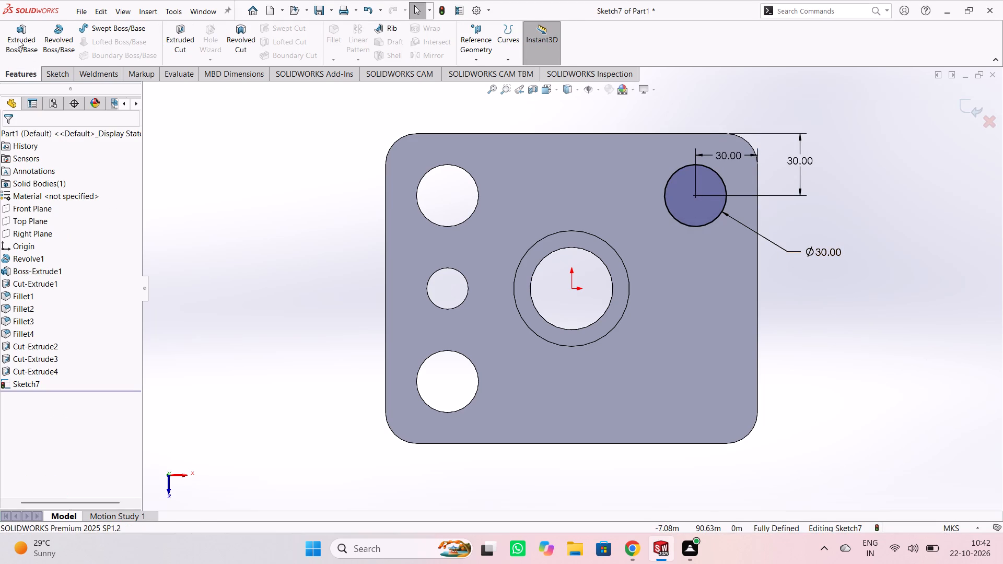
click(181, 39)
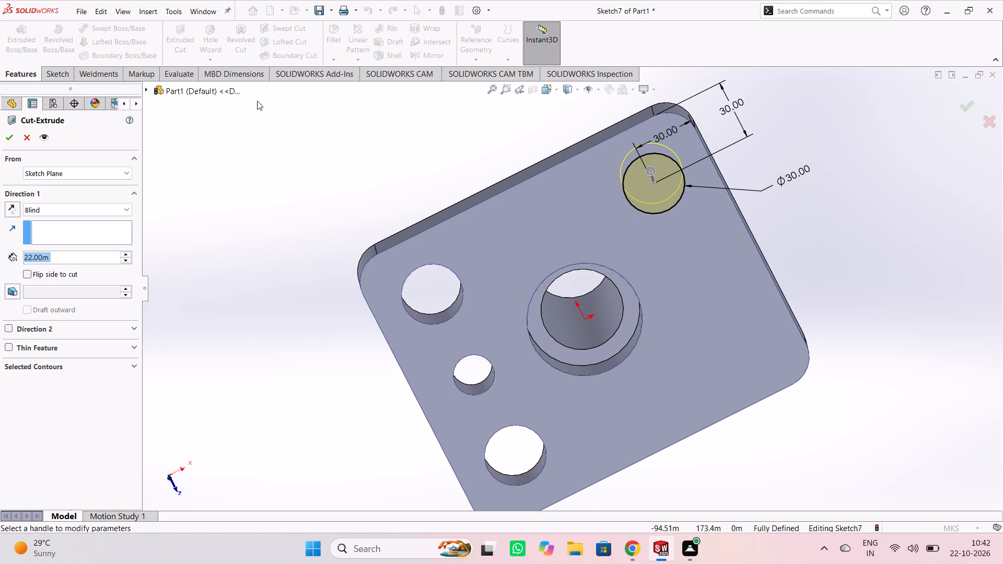
middle_drag(270, 157, 342, 222)
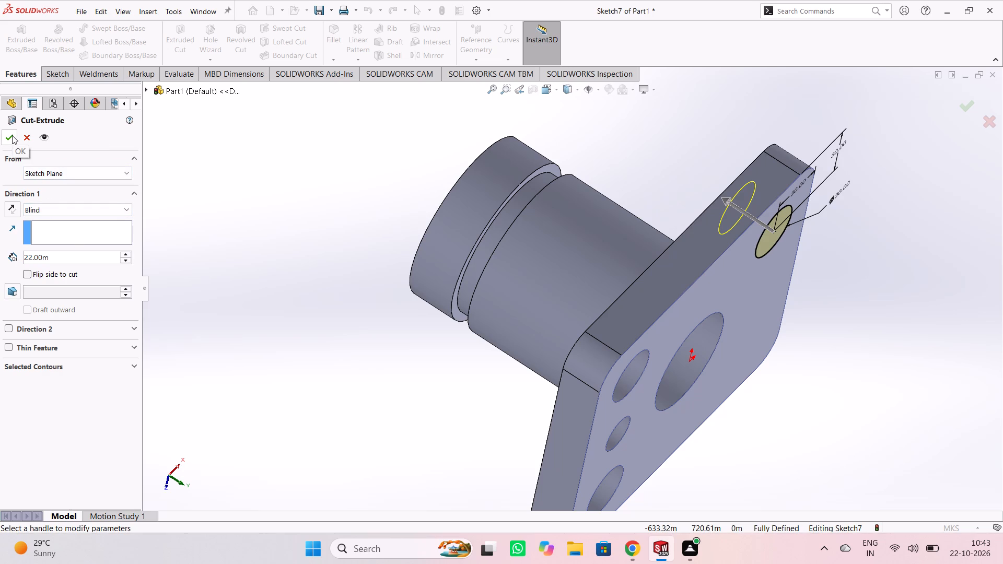
click(41, 210)
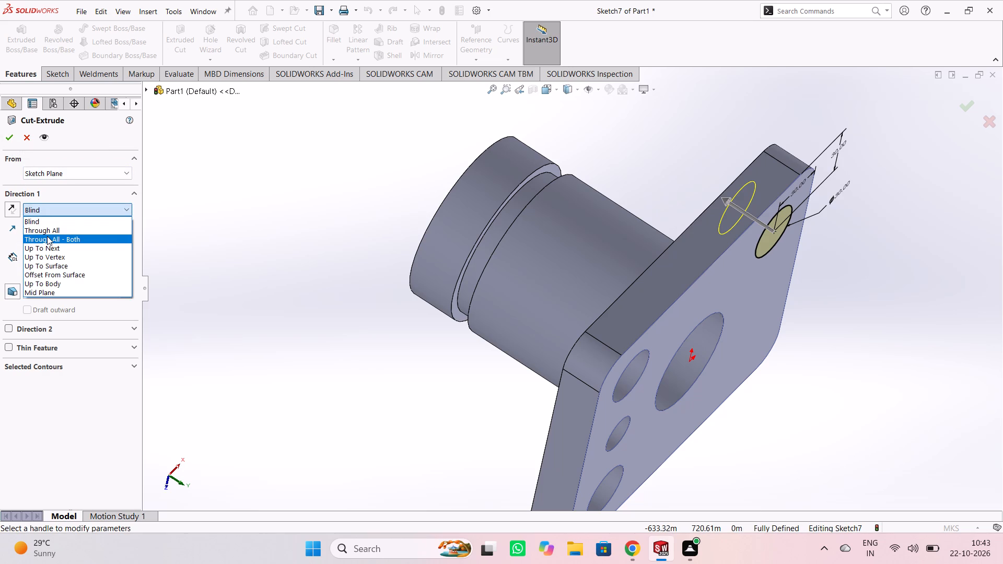
click(47, 236)
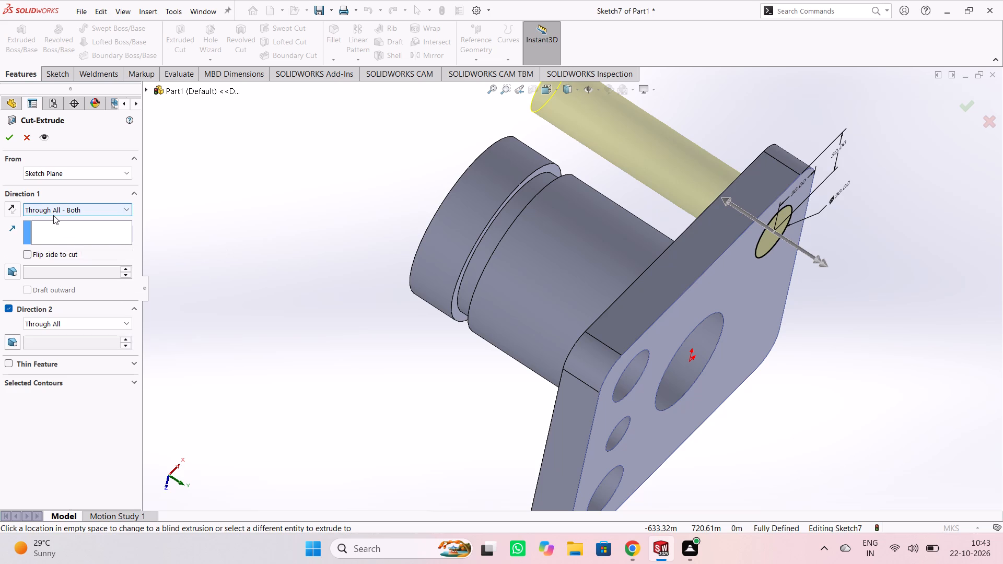
click(53, 215)
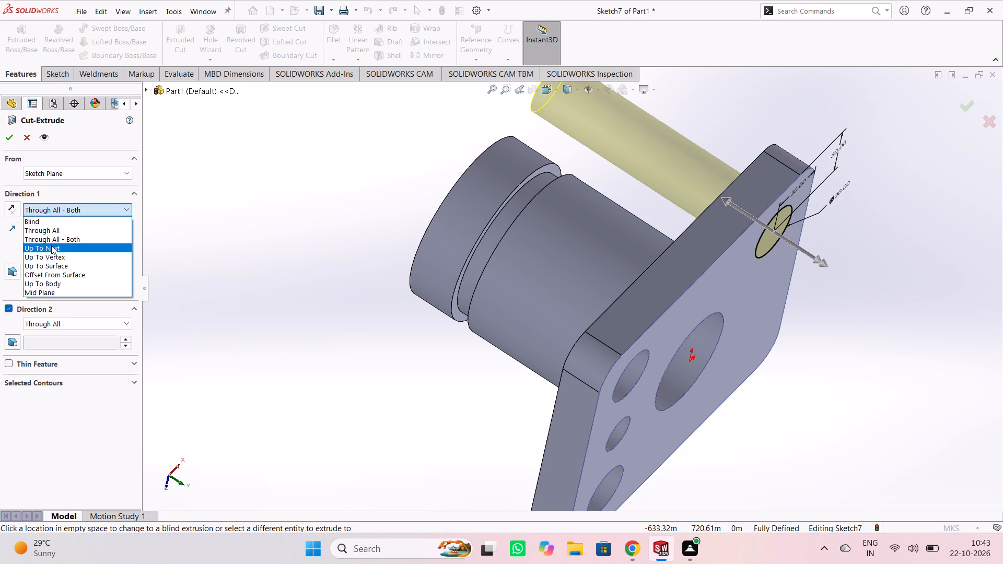
click(51, 245)
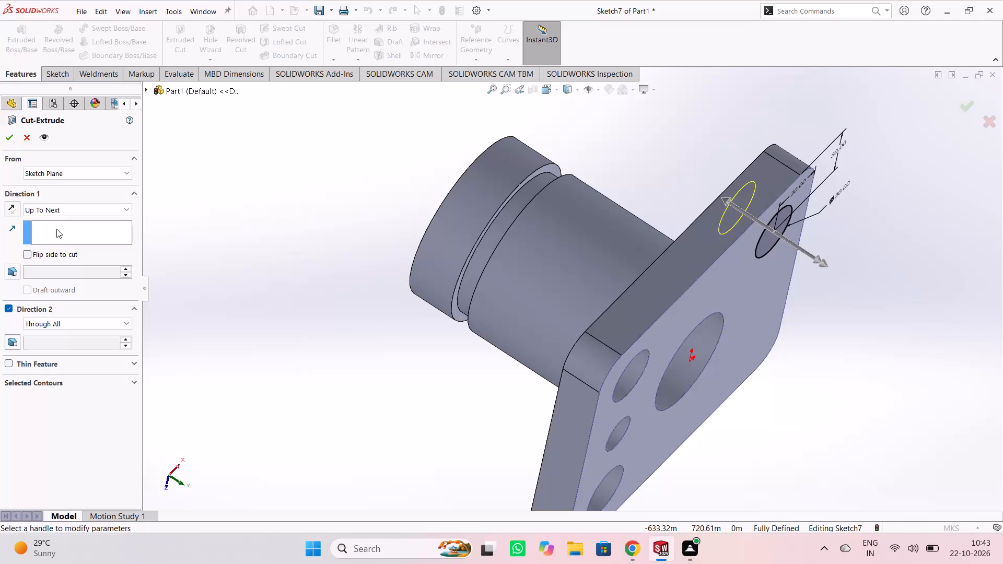
click(66, 213)
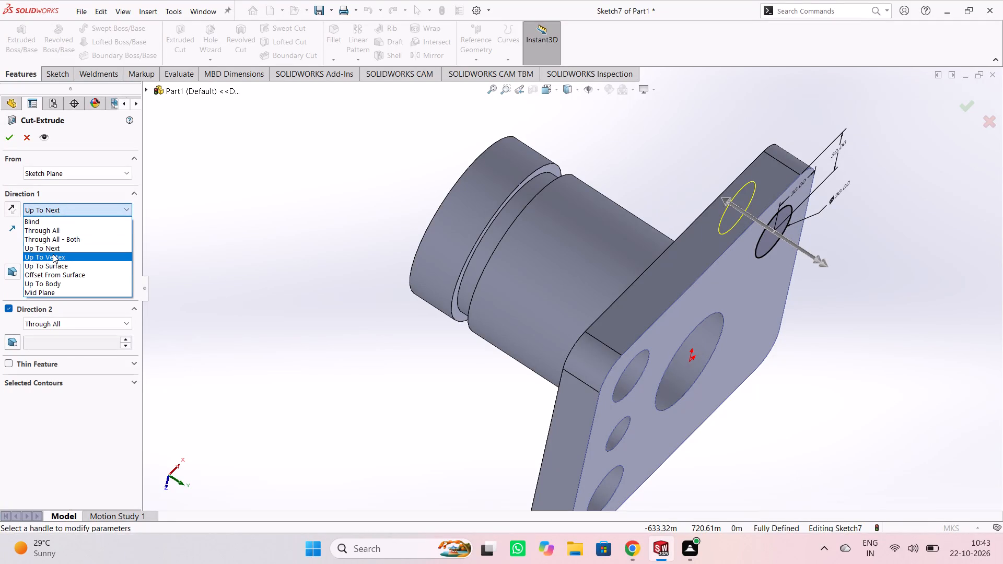
click(53, 254)
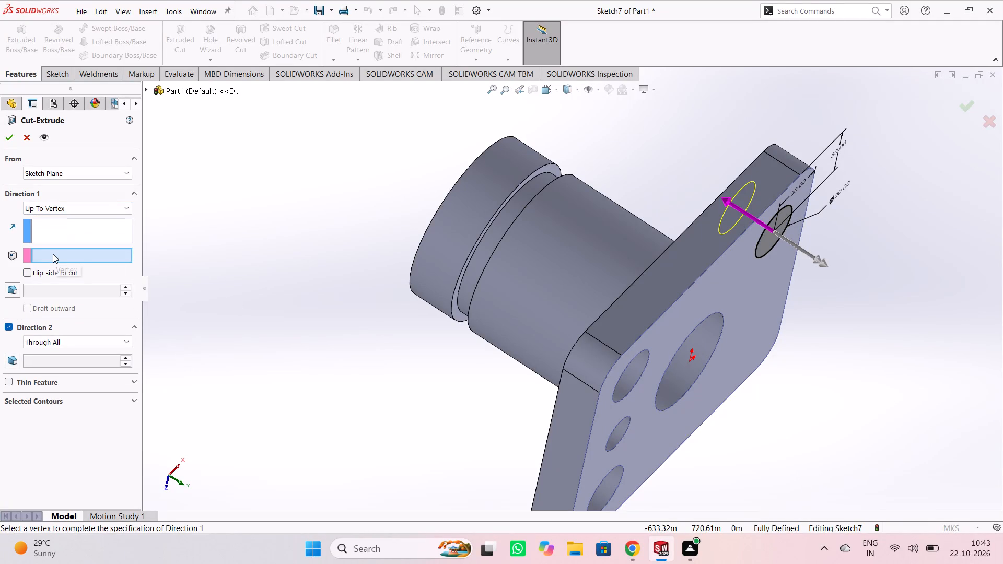
click(3, 131)
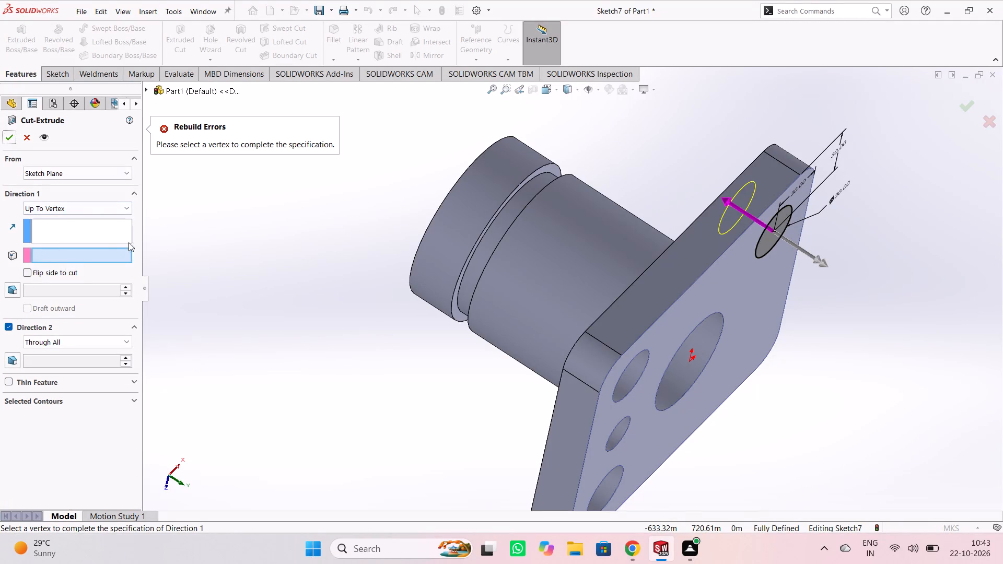
click(58, 212)
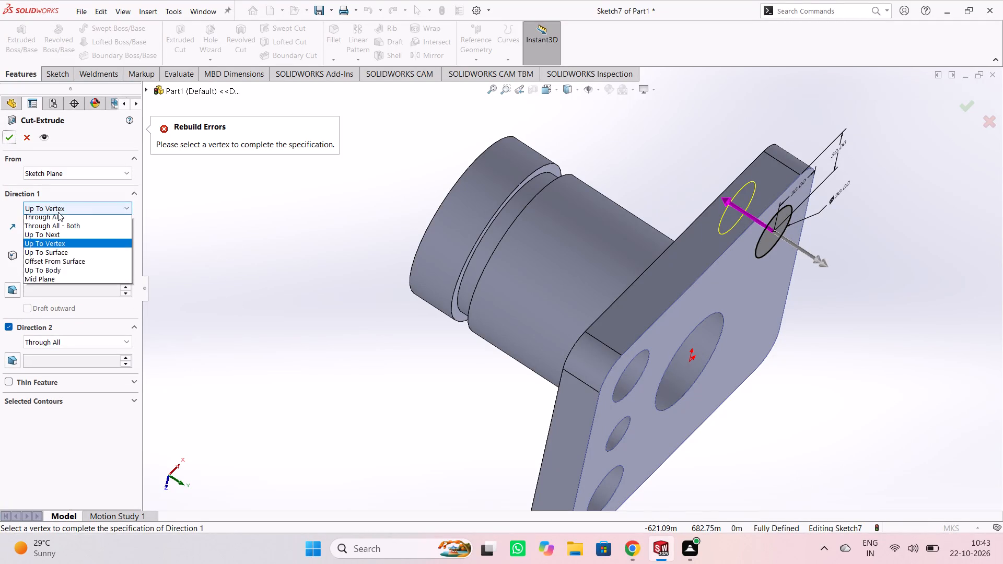
click(54, 246)
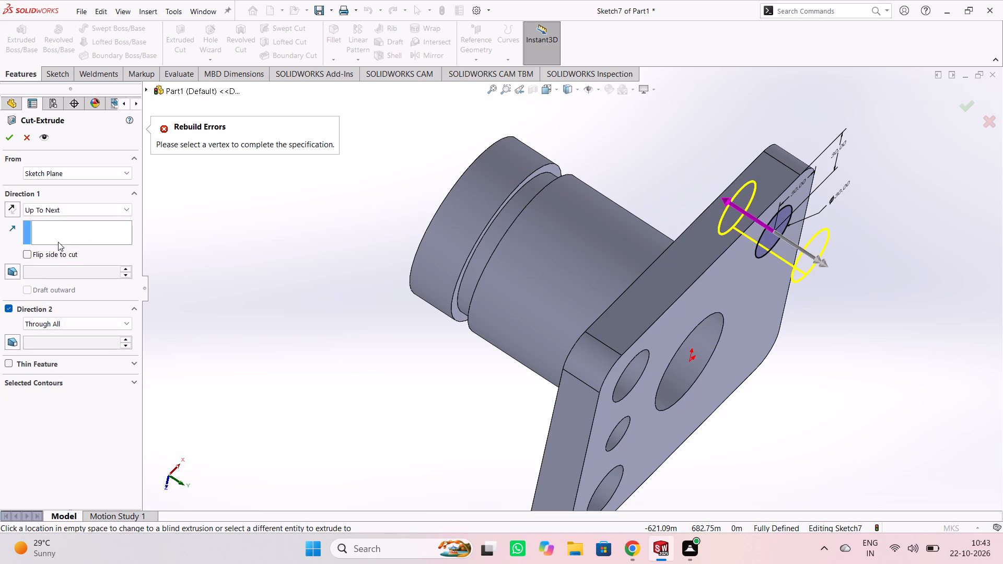
click(7, 137)
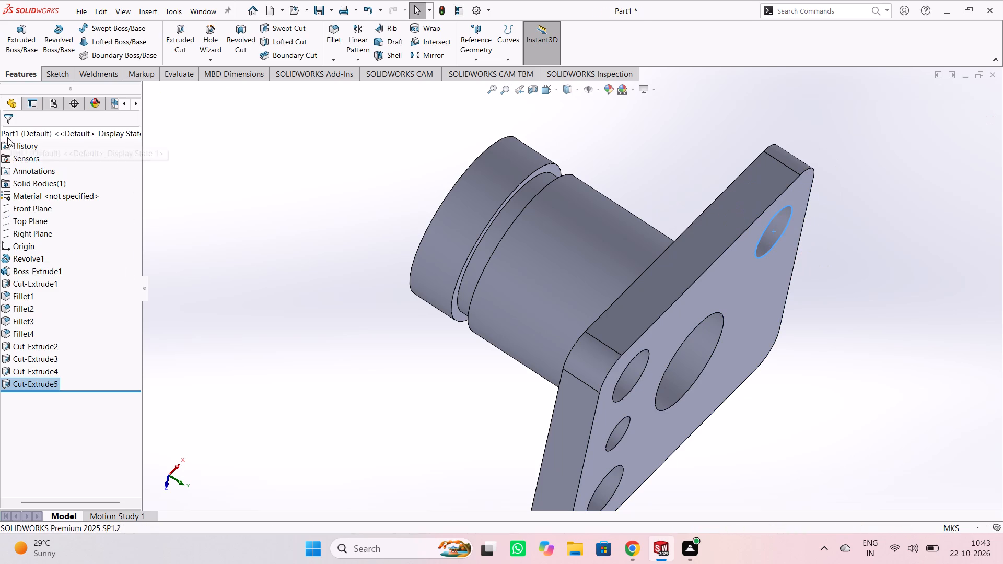
click(218, 238)
Start a new sketch on the flange face and draw a 10 m radius circle right of the central bore, level with the origin.
middle_drag(372, 201, 407, 320)
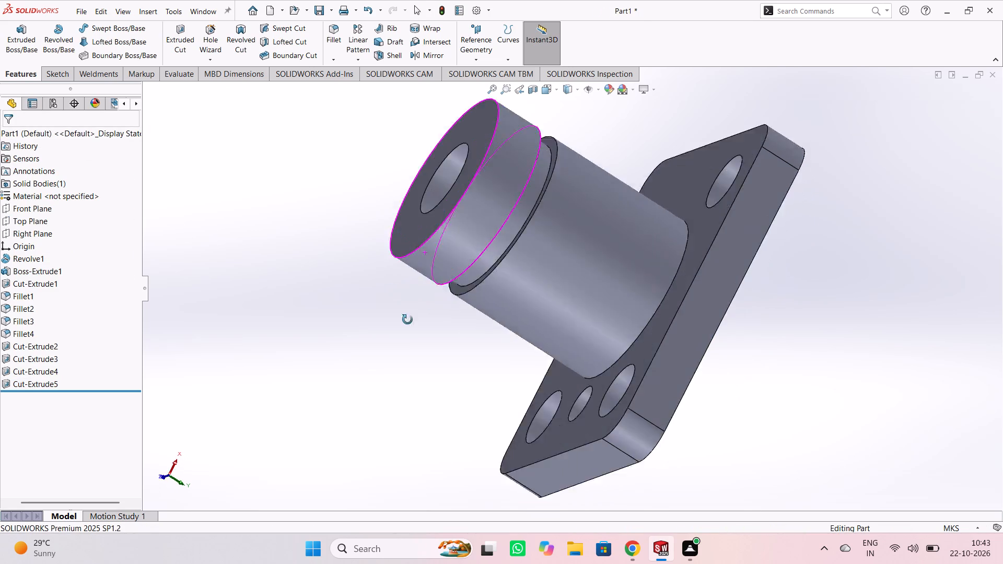
middle_drag(407, 320, 695, 301)
scroll(726, 248, down, 1)
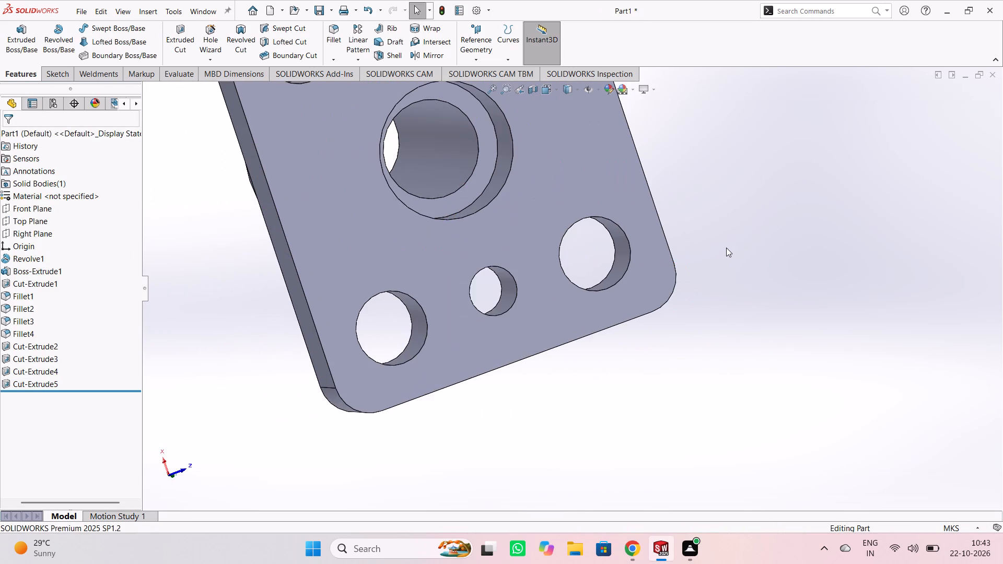
scroll(719, 241, up, 5)
click(546, 184)
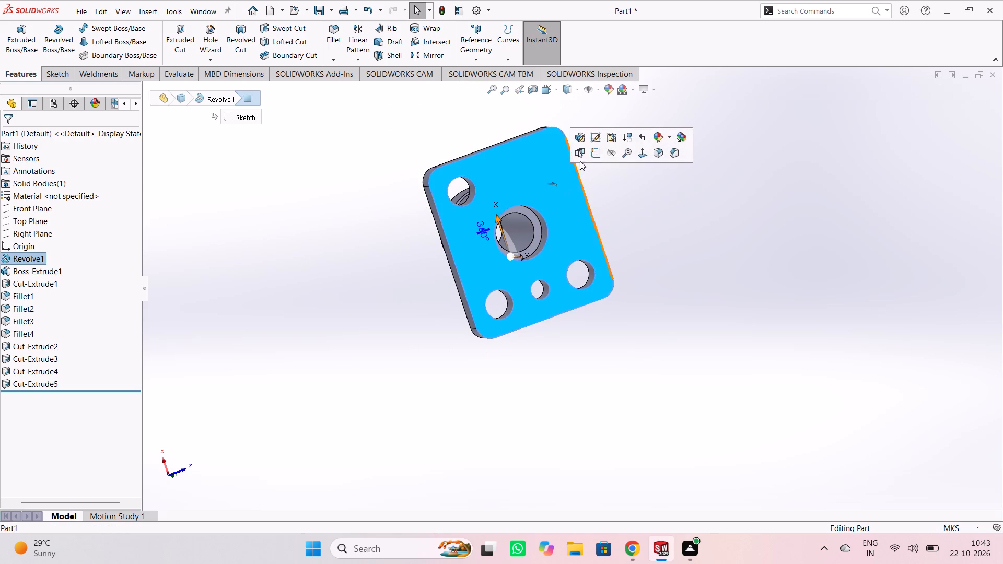
click(590, 152)
click(806, 266)
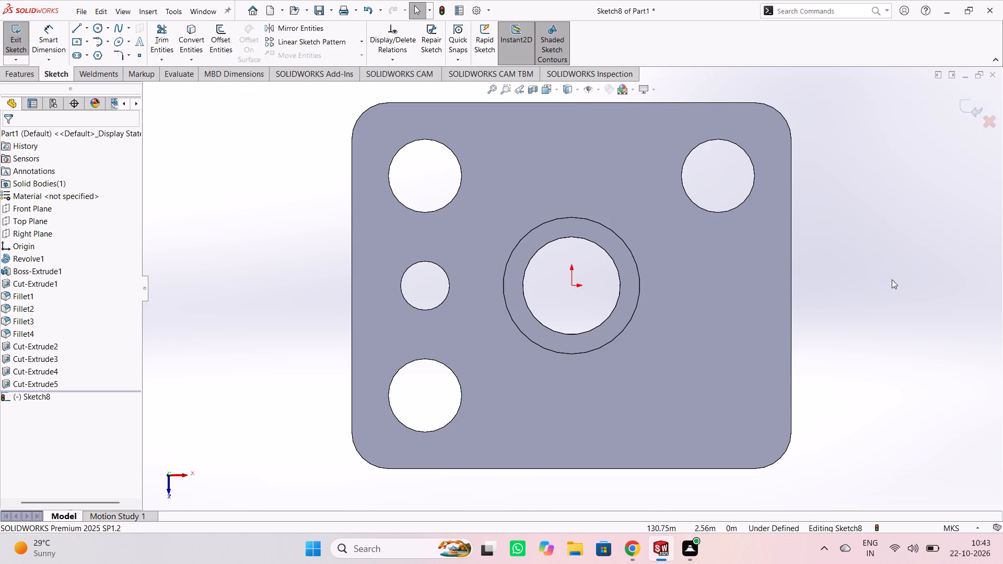
click(97, 29)
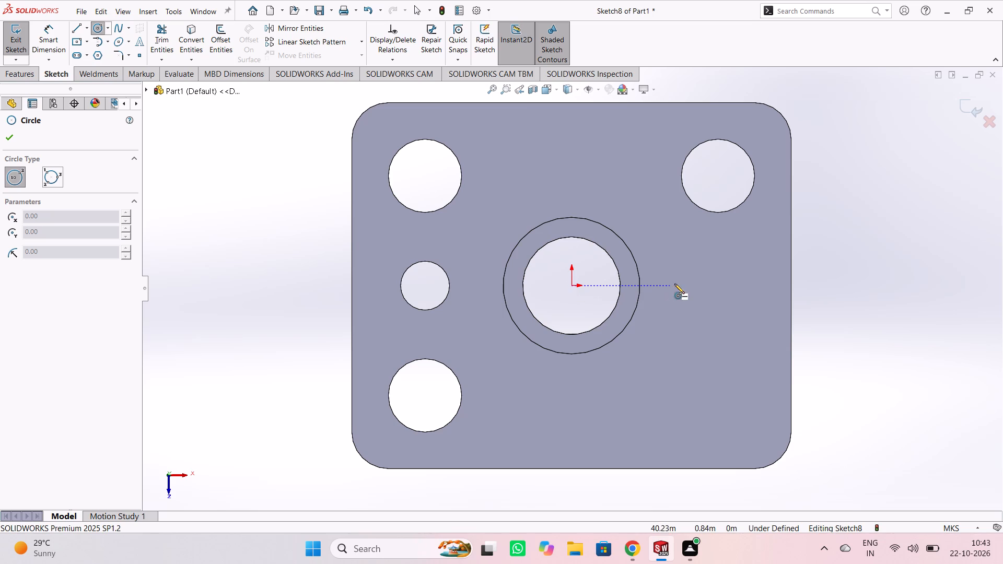
click(722, 285)
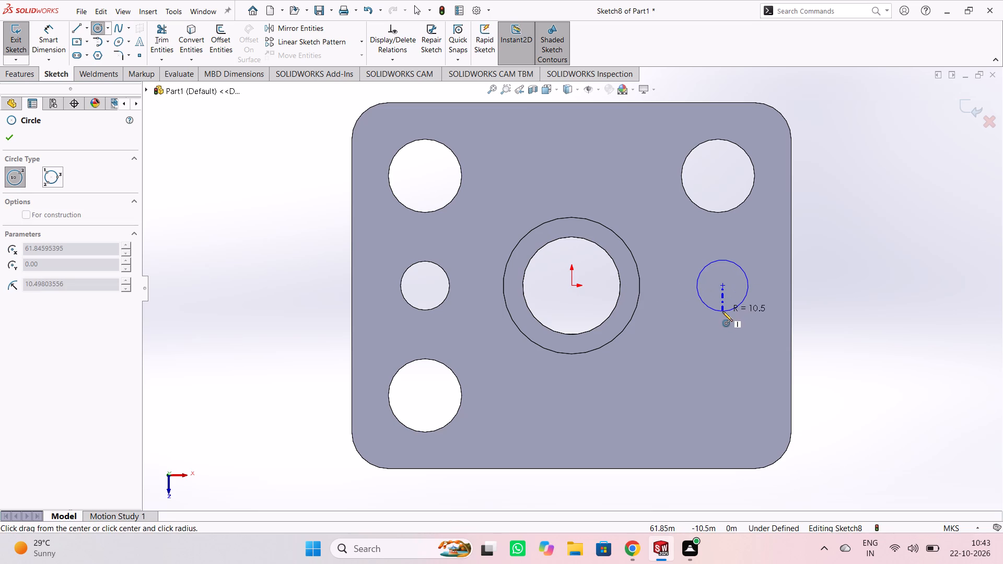
click(722, 312)
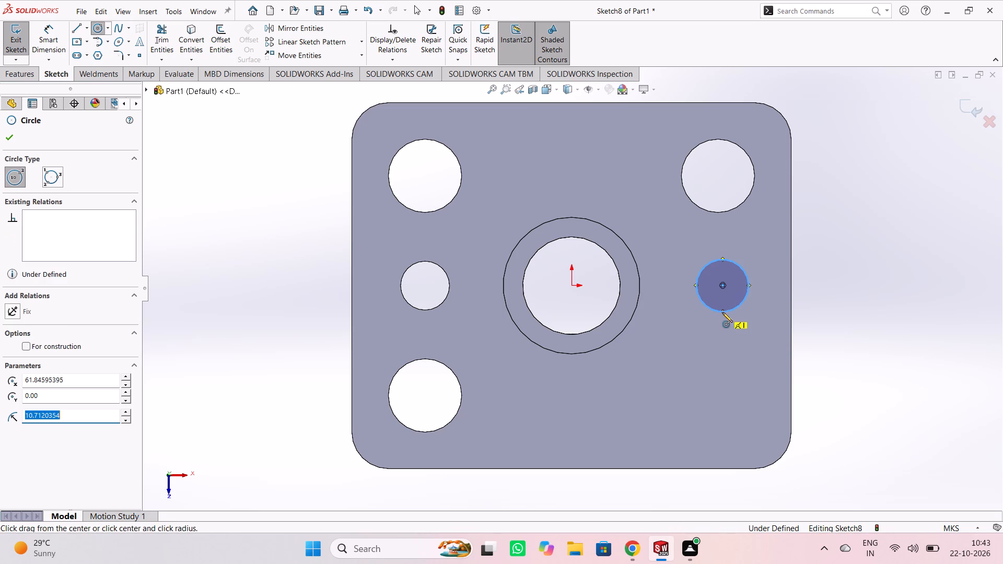
text(10)
key(Return)
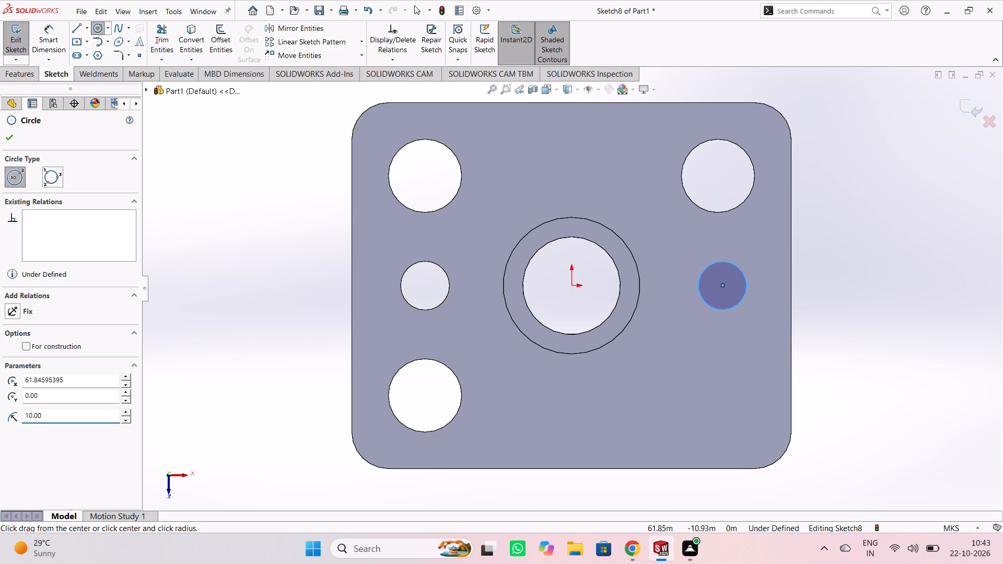
Dimension the circle right of the central bore to a 20 m diameter.
click(13, 143)
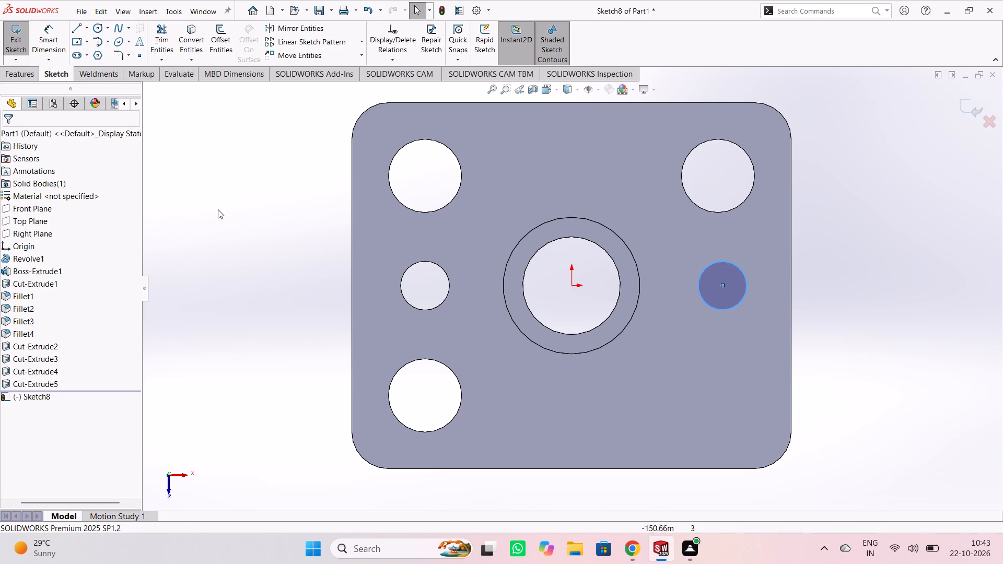
click(261, 207)
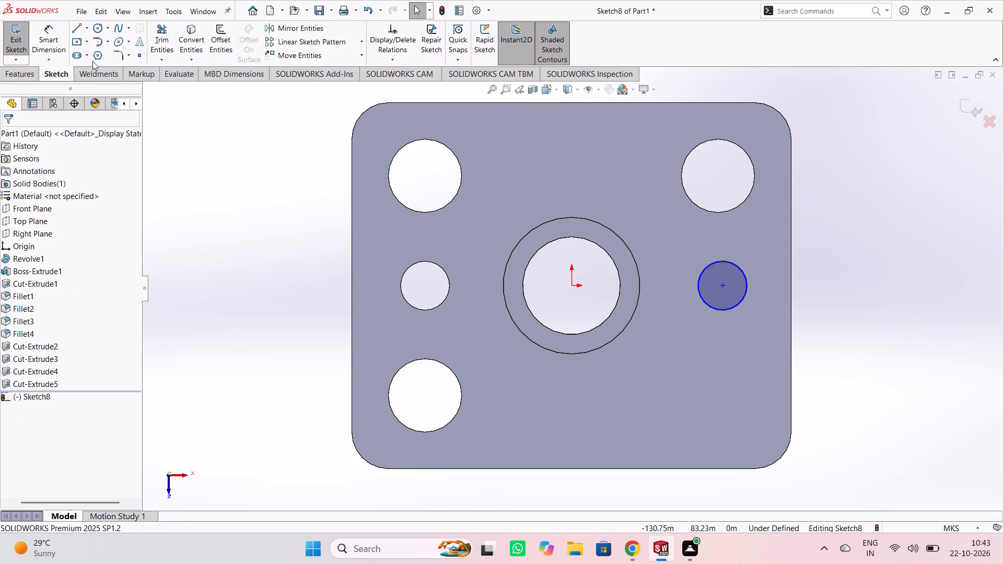
click(59, 42)
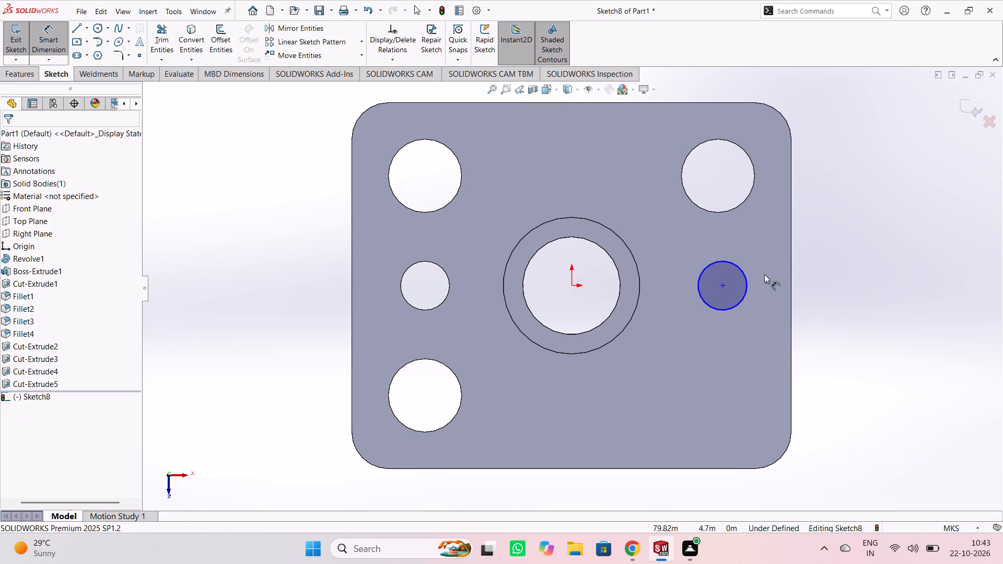
click(745, 274)
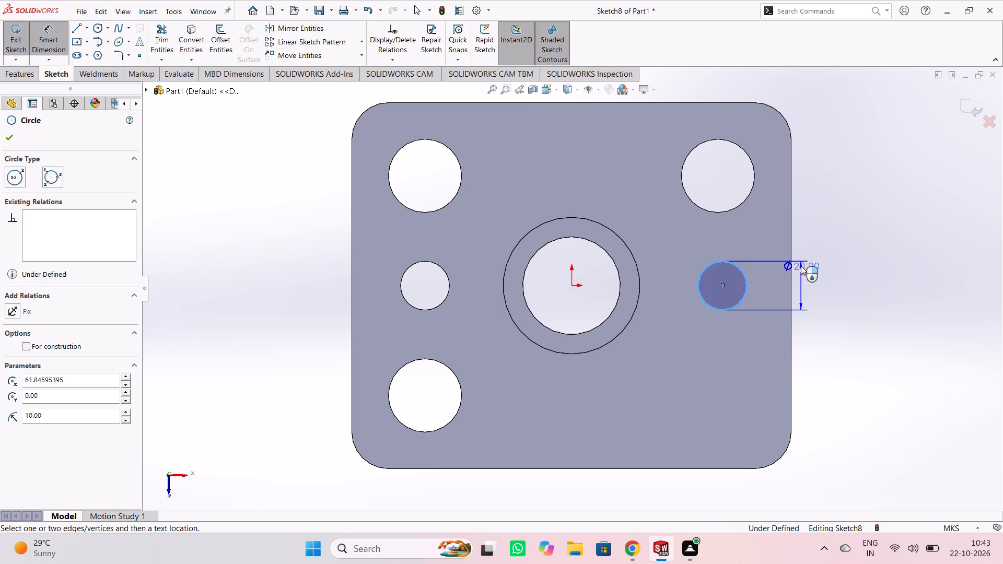
click(839, 233)
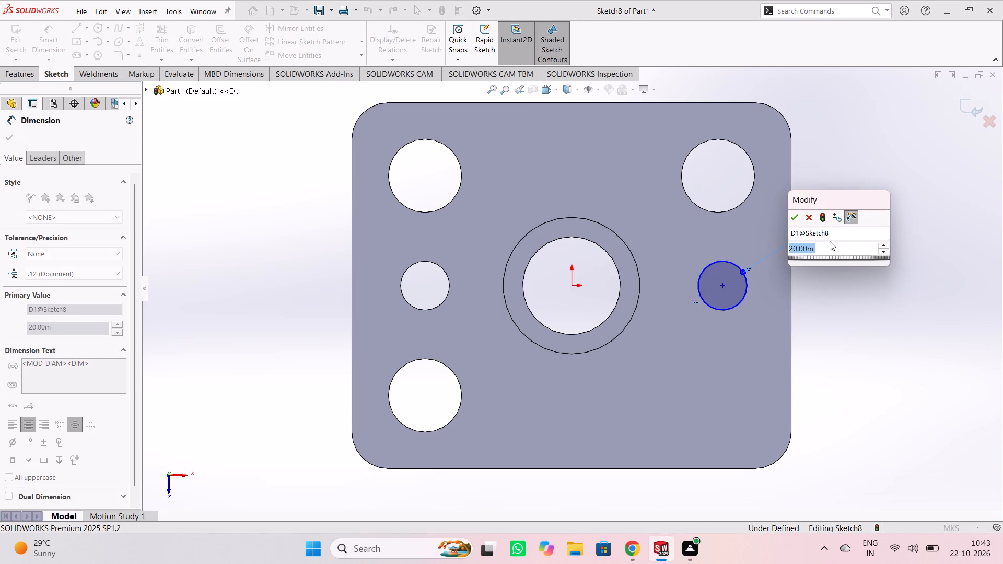
click(798, 214)
click(857, 304)
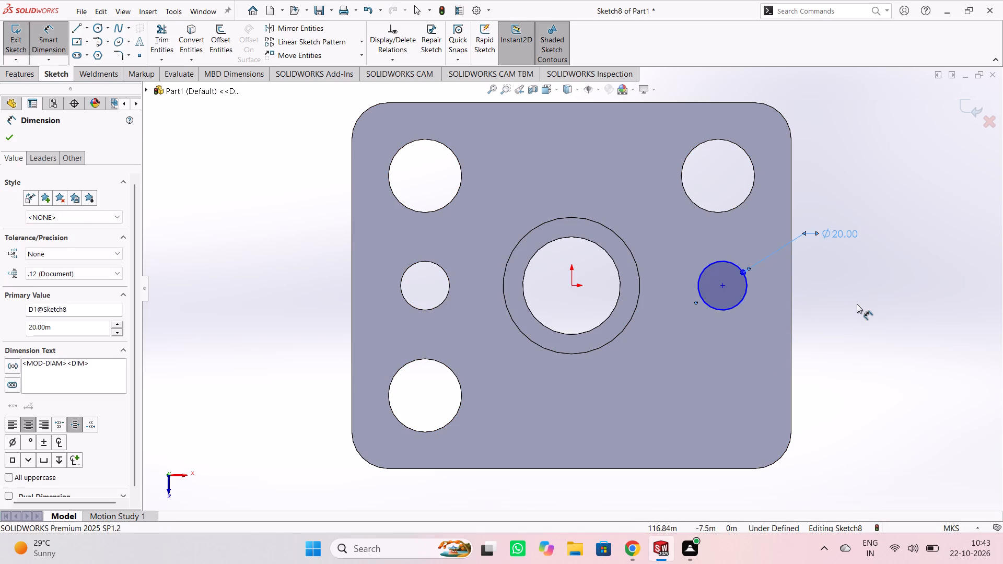
Dimension the 20 m circle's centre 30 m from the flange face's right short edge.
click(790, 287)
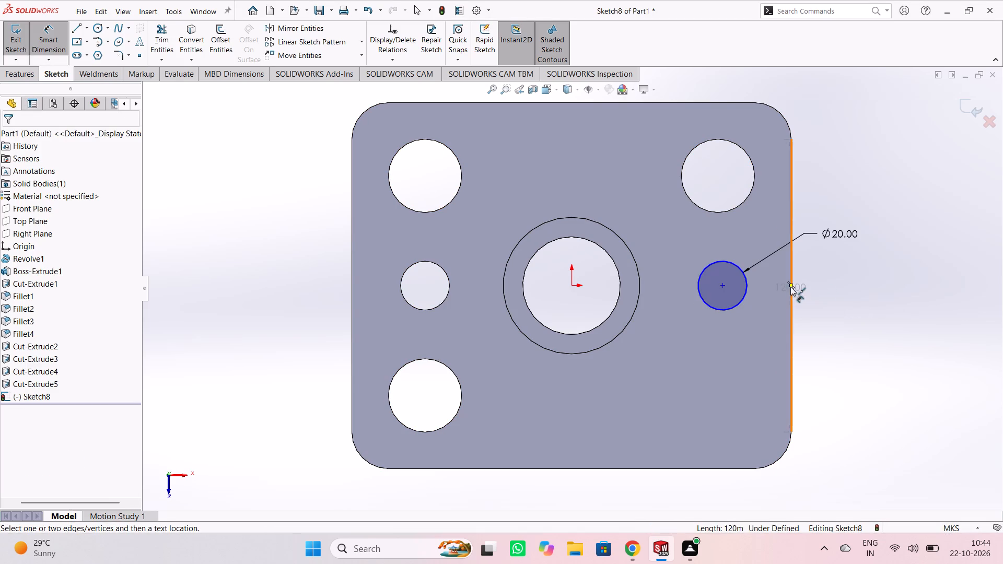
click(724, 284)
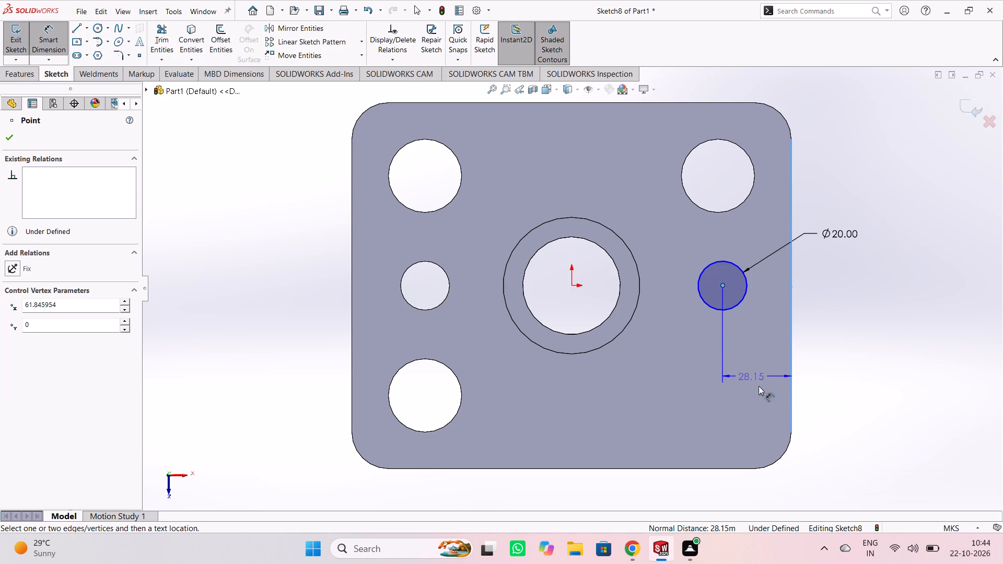
click(766, 339)
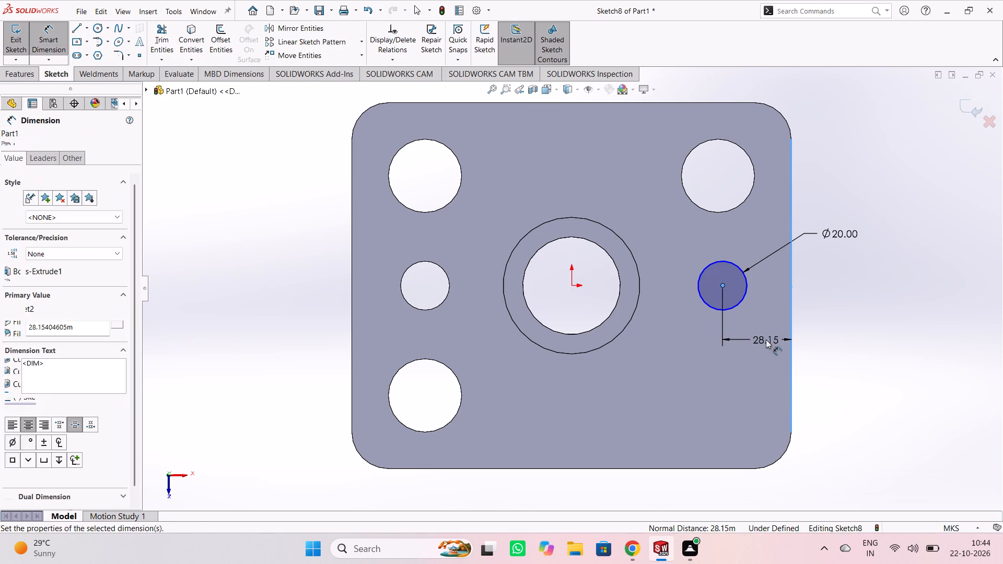
text(30)
key(Return)
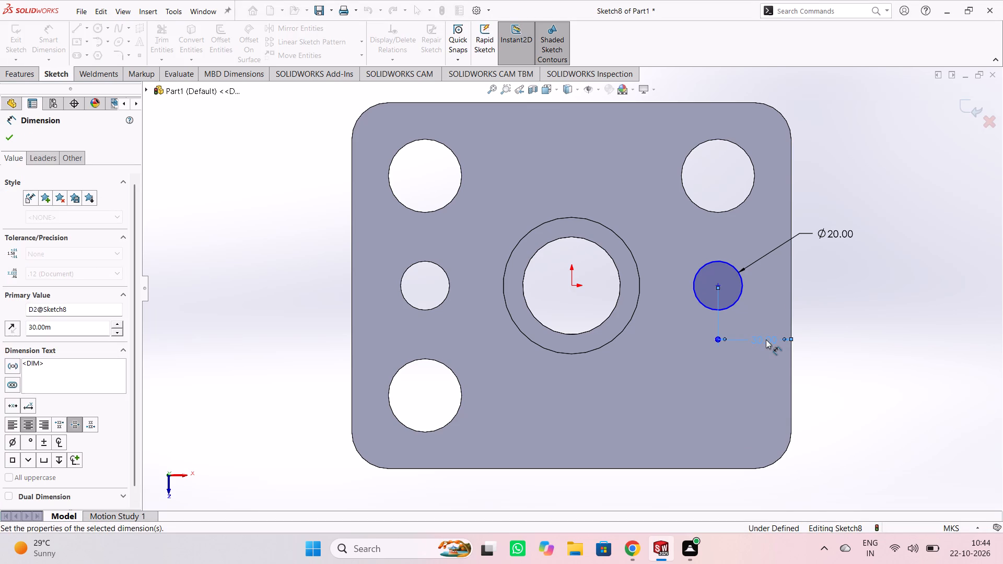
click(765, 339)
click(751, 373)
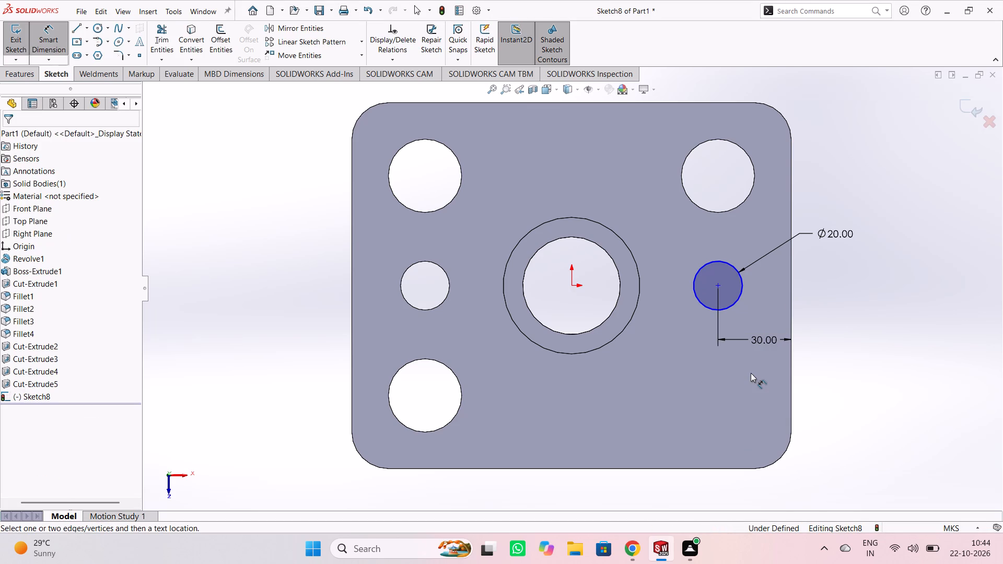
Dimension the 20 m circle's centre 75 m from the flange face's upper long edge.
click(718, 285)
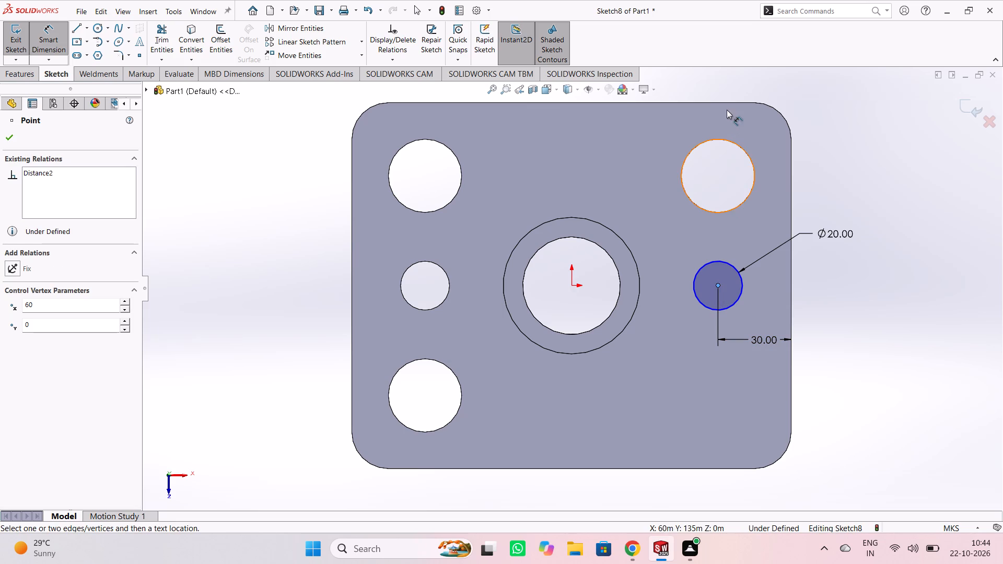
click(724, 103)
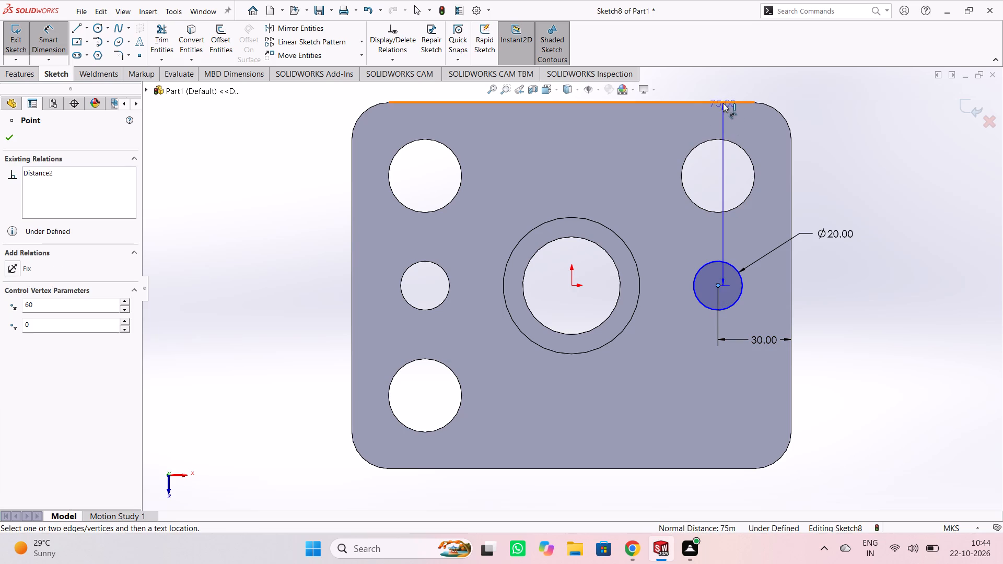
click(663, 191)
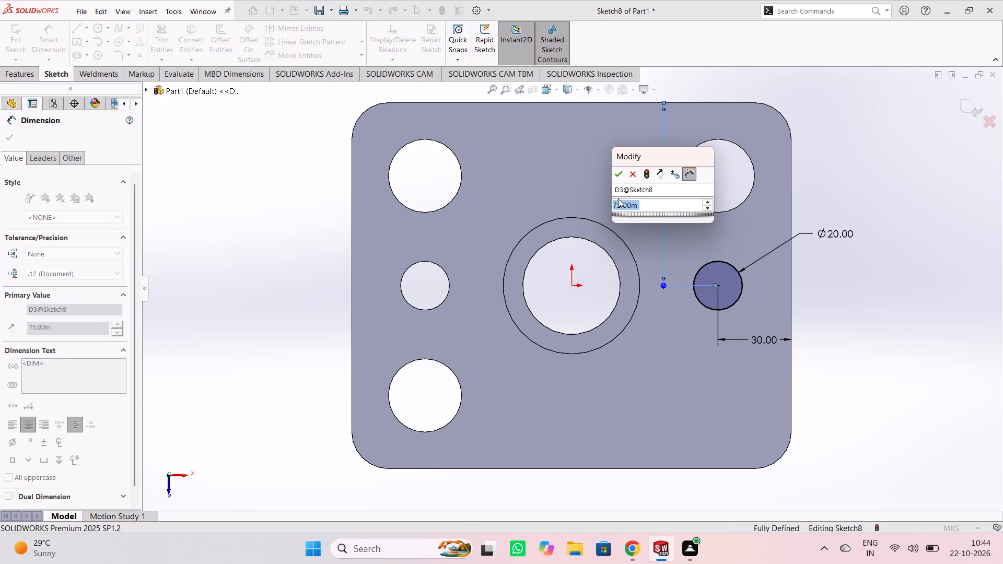
click(616, 177)
click(664, 309)
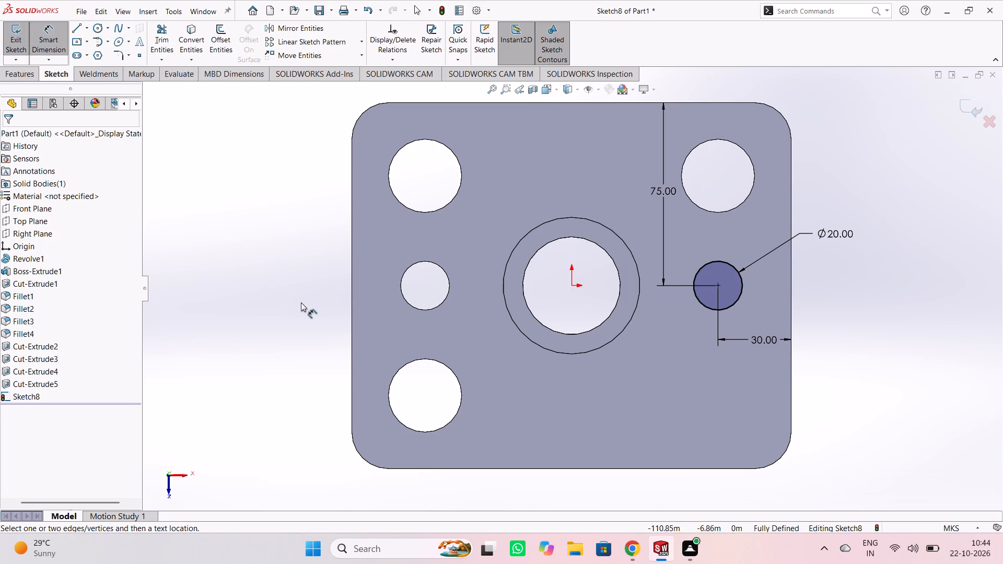
key(Escape)
Cut the 20 m circle right of the bore through the flange with an Extruded Cut, Direction 1 Up To Next.
click(14, 73)
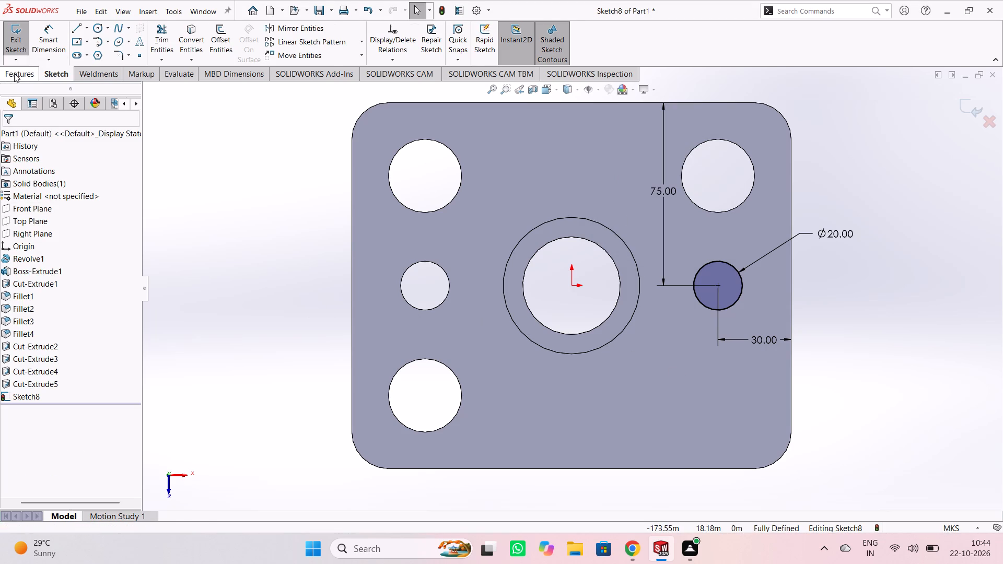
middle_drag(245, 290, 248, 258)
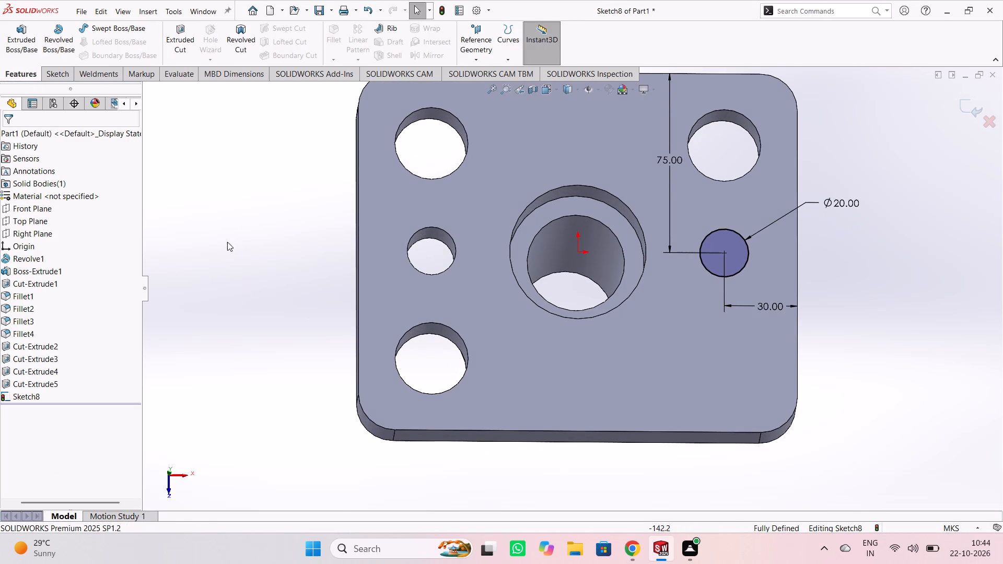
click(172, 48)
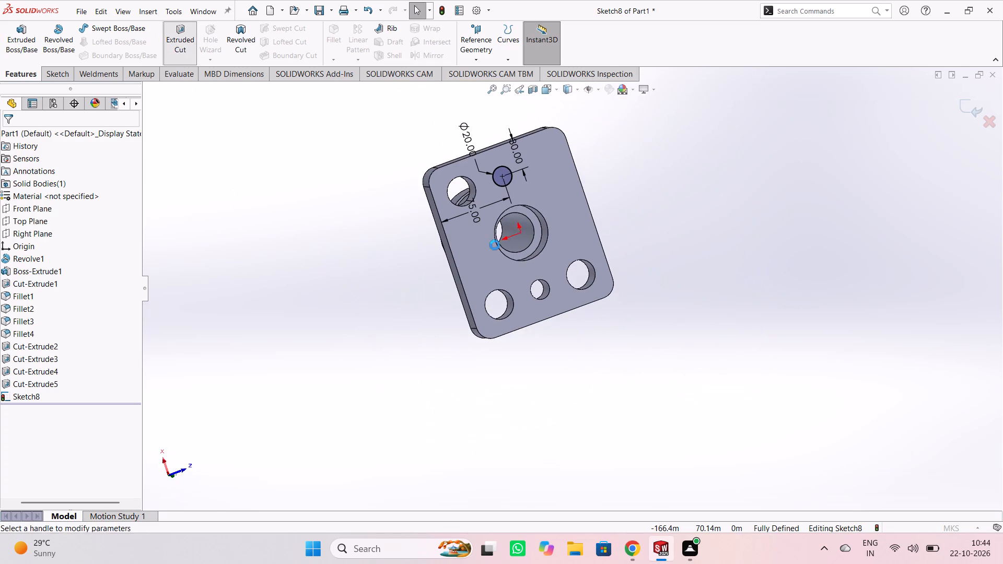
middle_drag(347, 193, 422, 310)
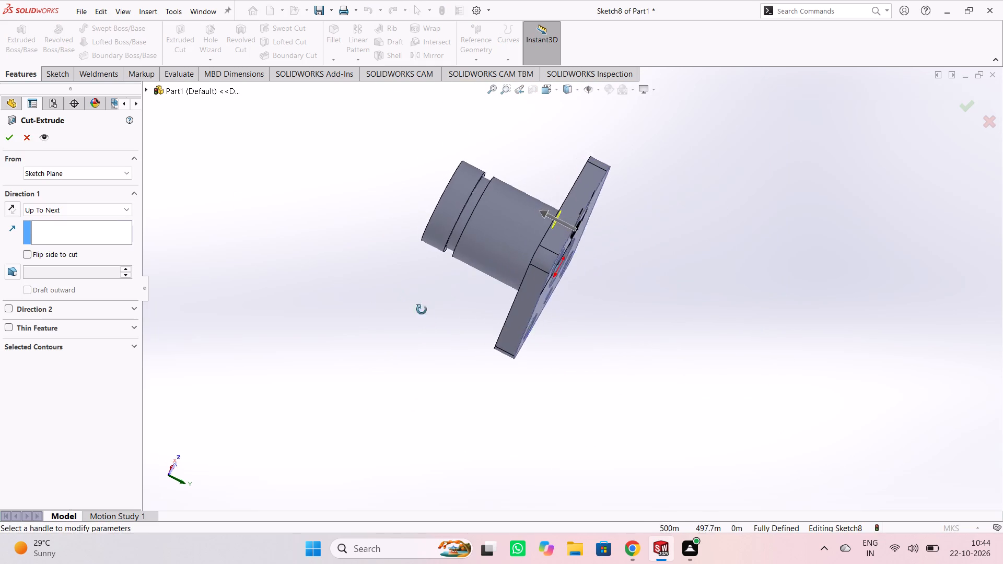
middle_drag(422, 310, 435, 323)
click(15, 142)
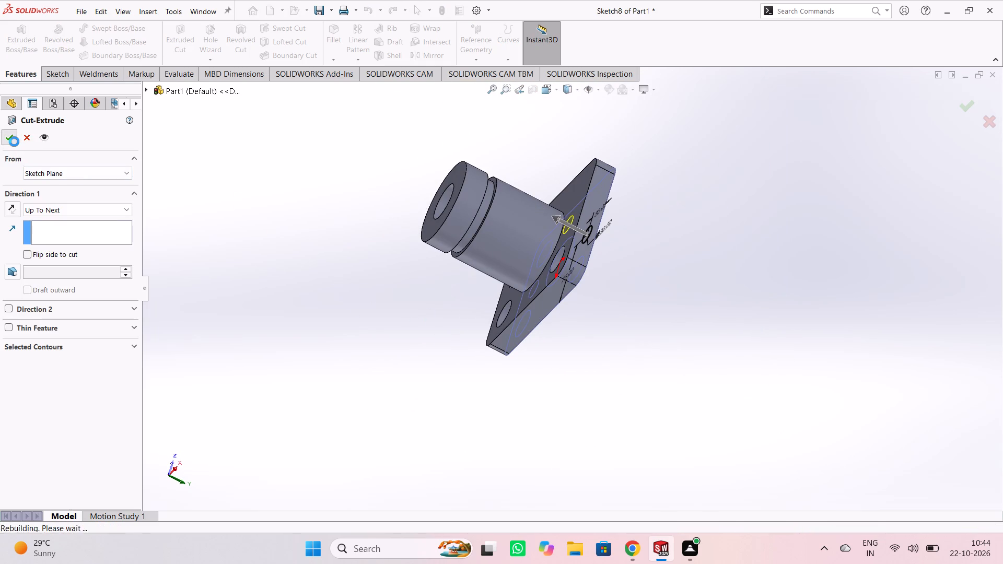
click(237, 248)
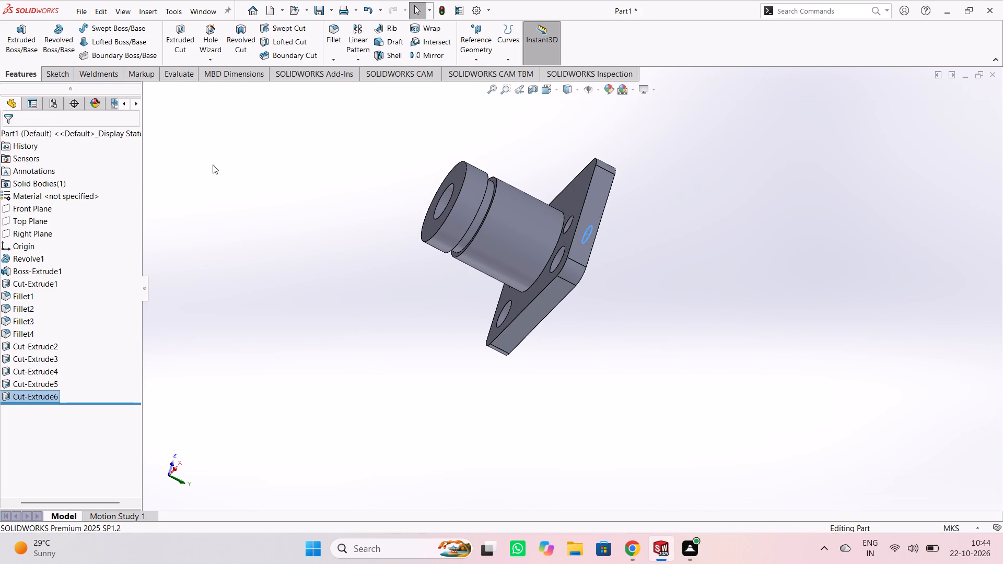
Start a new sketch on the flange face and draw a 15 m radius circle in the lower-right corner, aligned with the neighbouring holes.
middle_drag(340, 167, 245, 186)
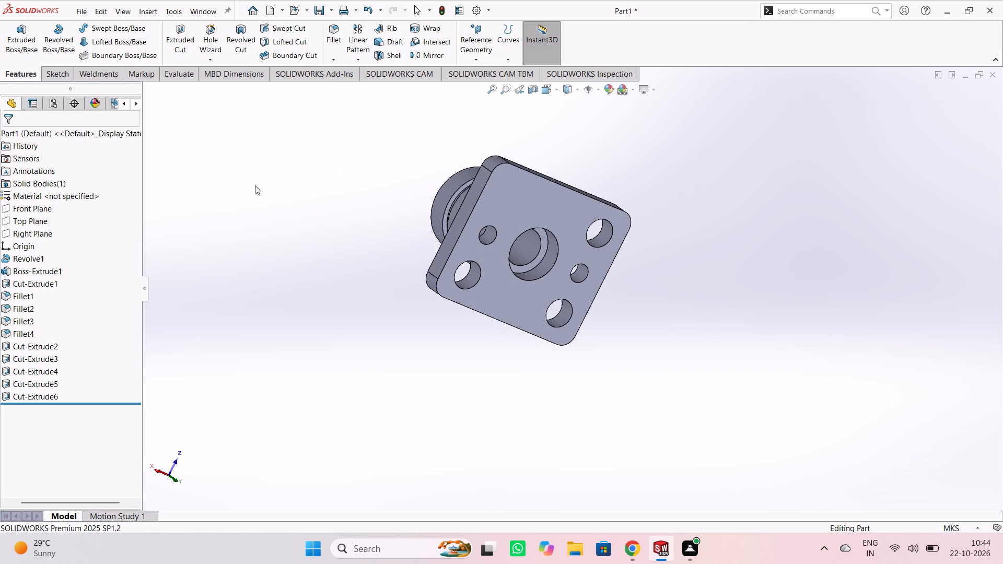
click(499, 207)
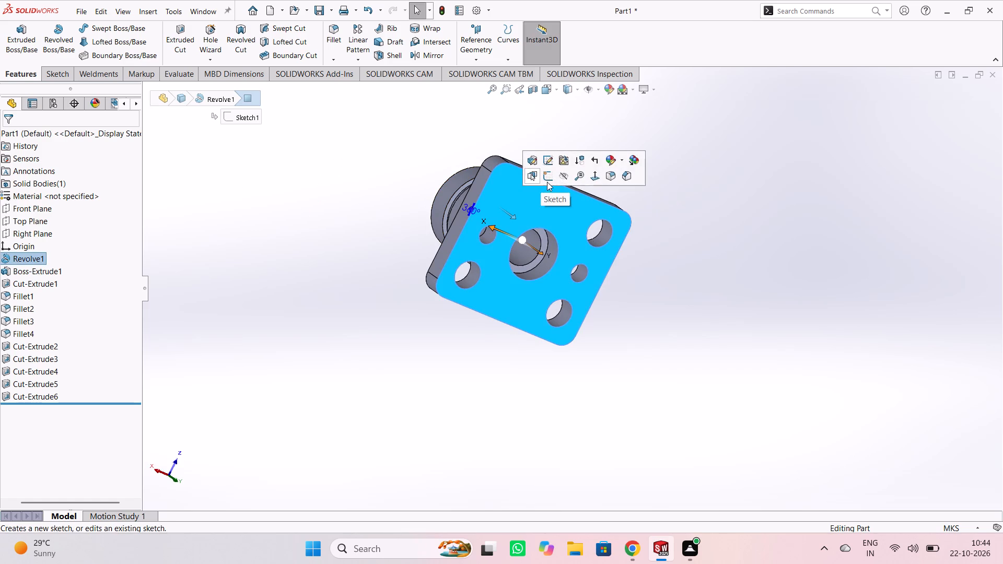
click(547, 182)
click(852, 351)
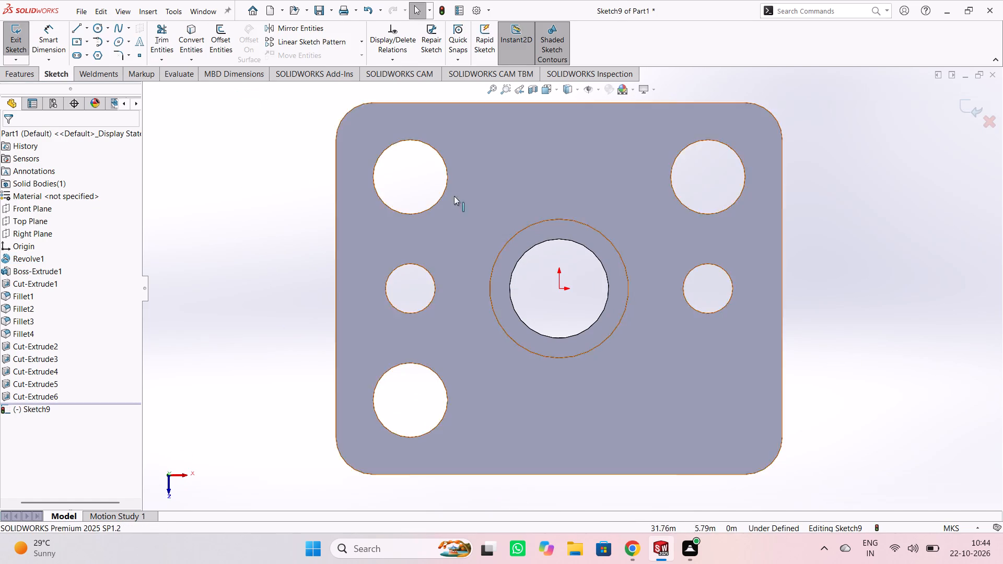
click(97, 26)
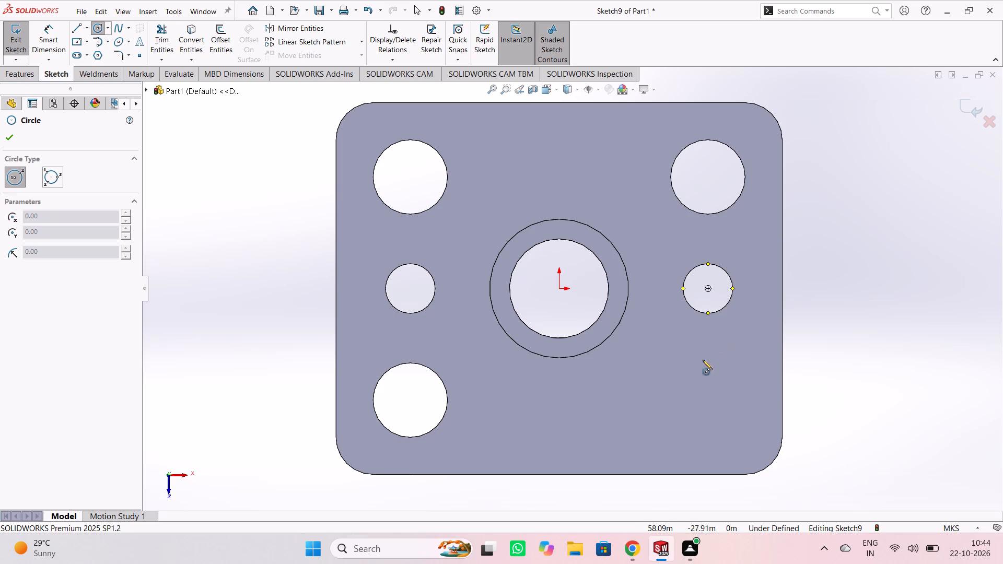
click(707, 401)
click(717, 439)
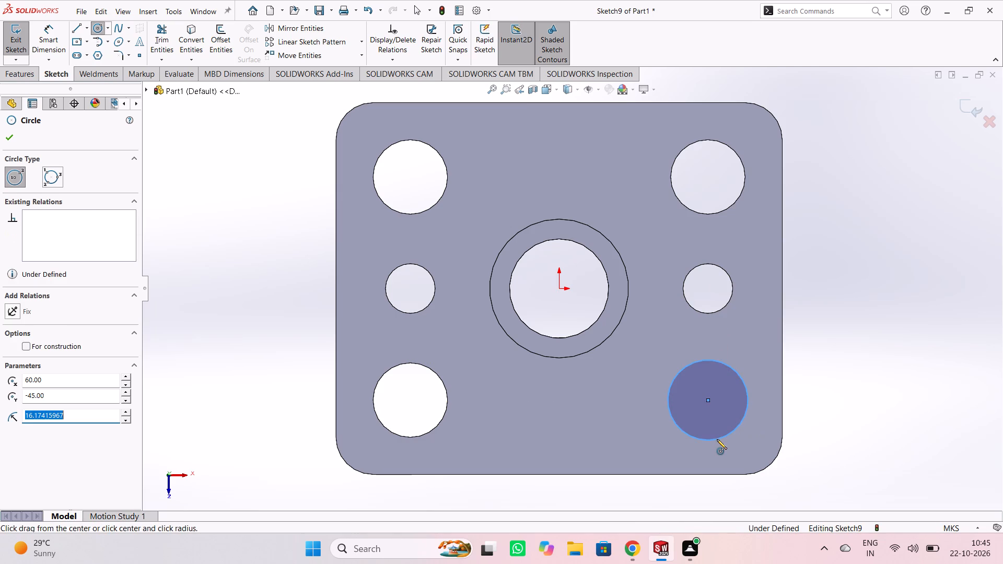
text(15)
key(Return)
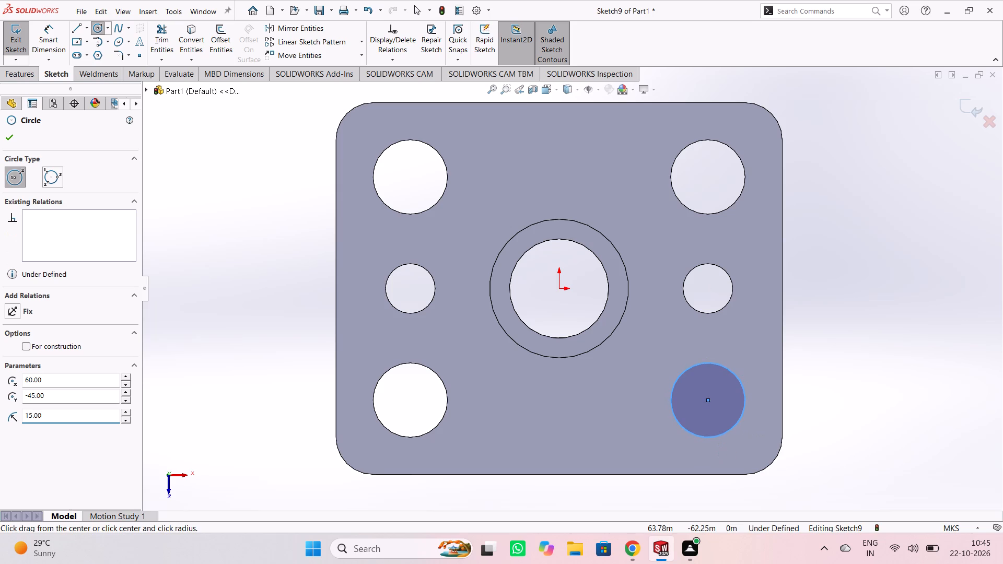
key(Escape)
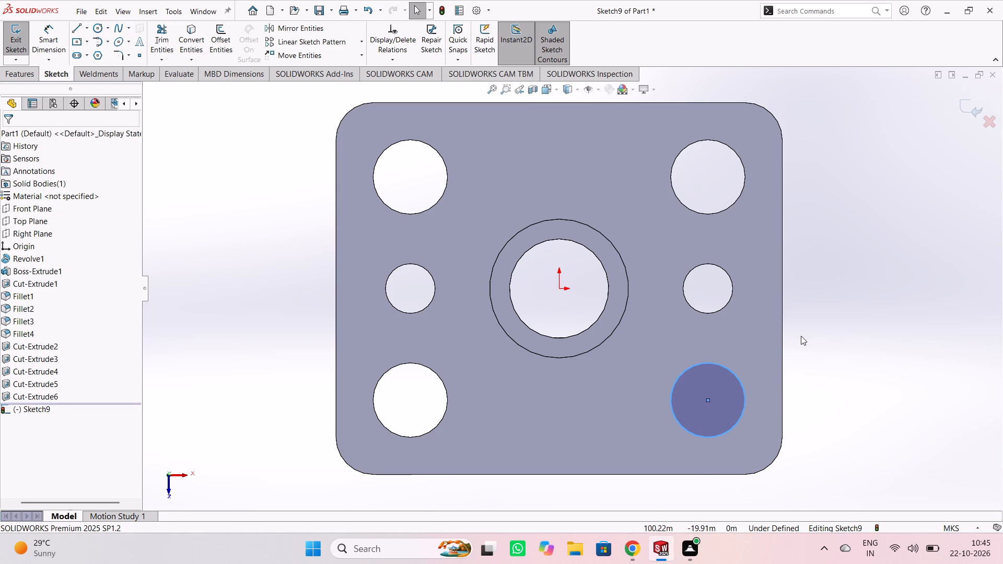
Dimension the lower-right circle to a 30 m diameter.
right_click(801, 335)
click(907, 315)
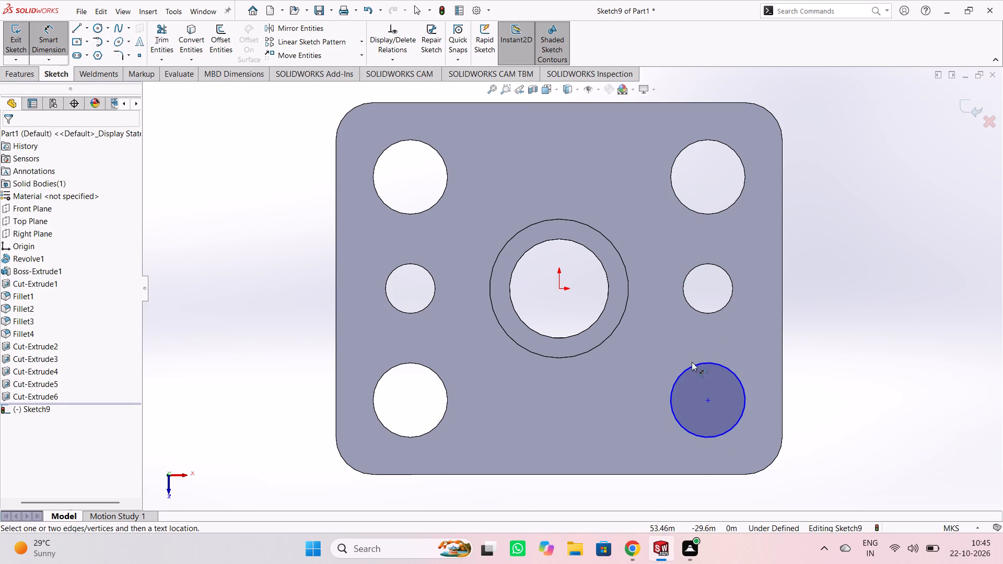
click(732, 370)
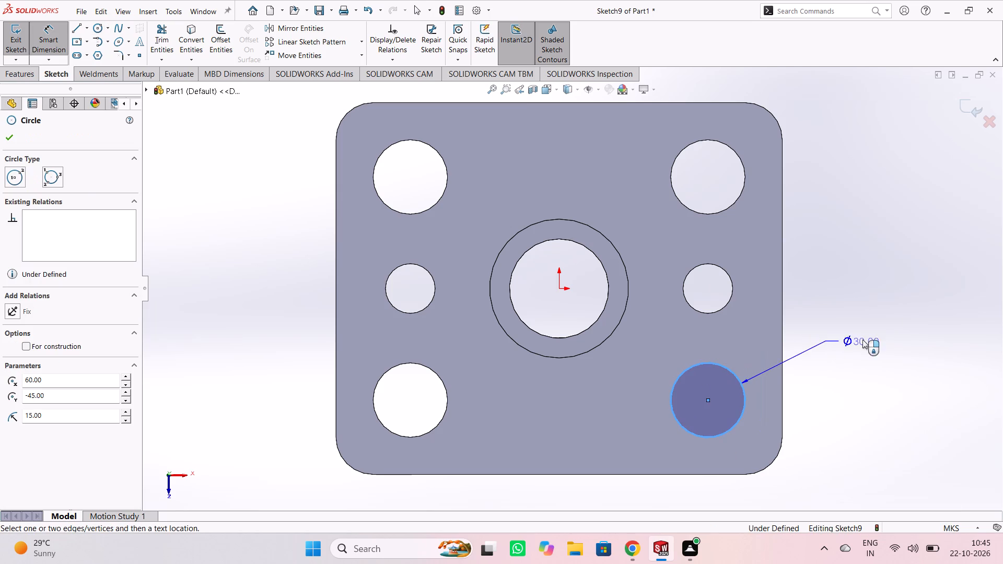
click(867, 324)
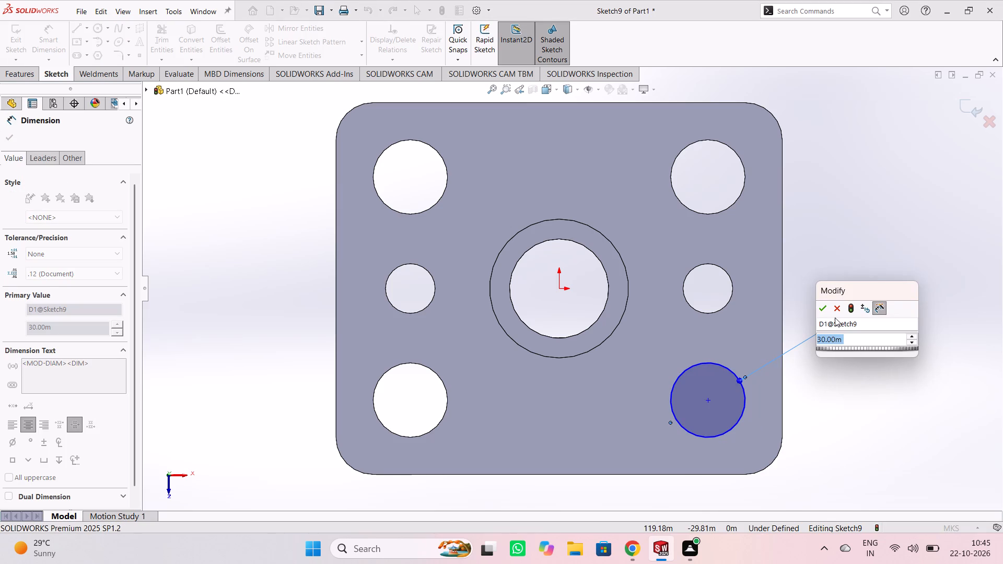
click(826, 309)
click(854, 393)
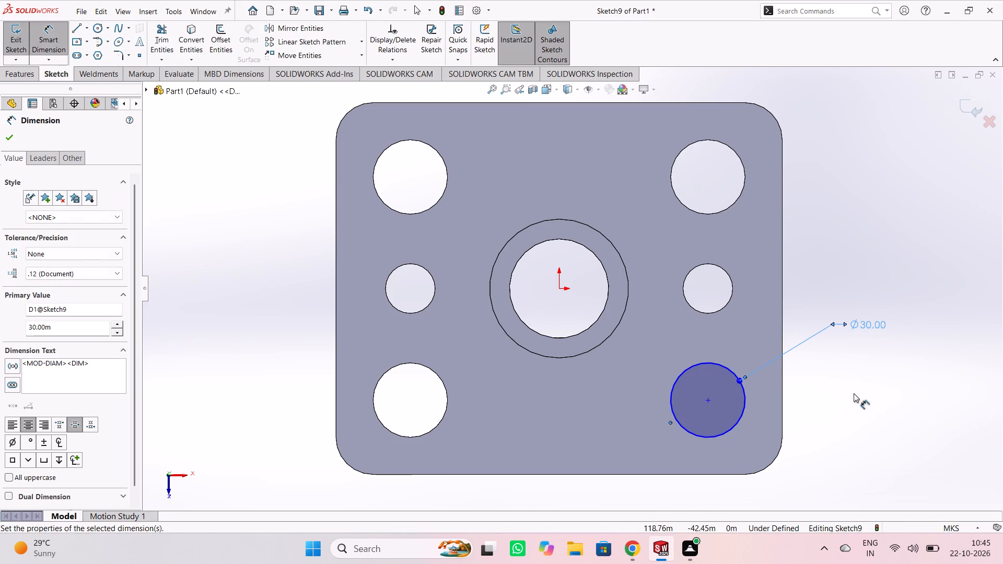
Dimension the lower-right circle's centre 30 m from the flange face's lower long edge.
click(708, 399)
click(711, 476)
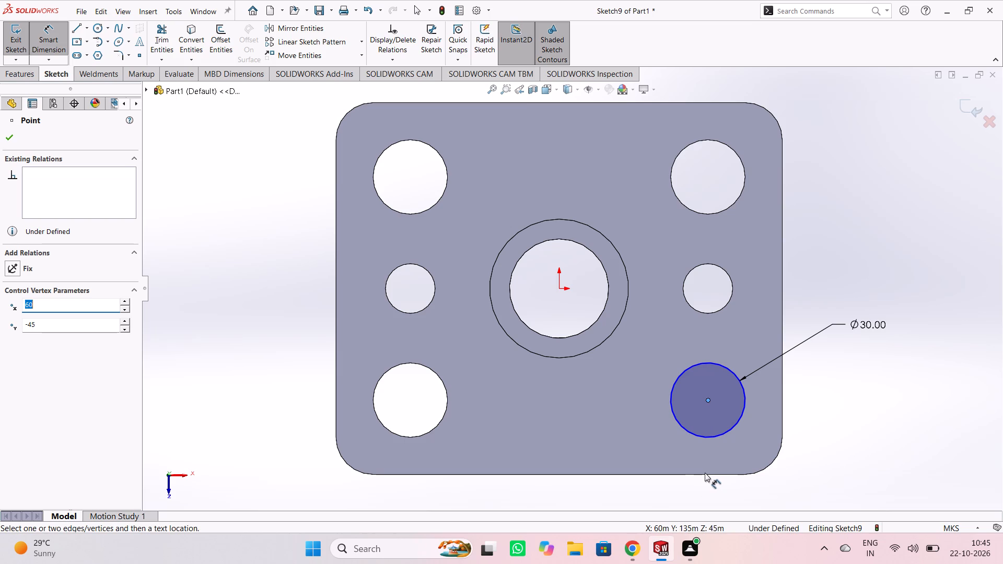
click(705, 473)
click(699, 476)
click(871, 444)
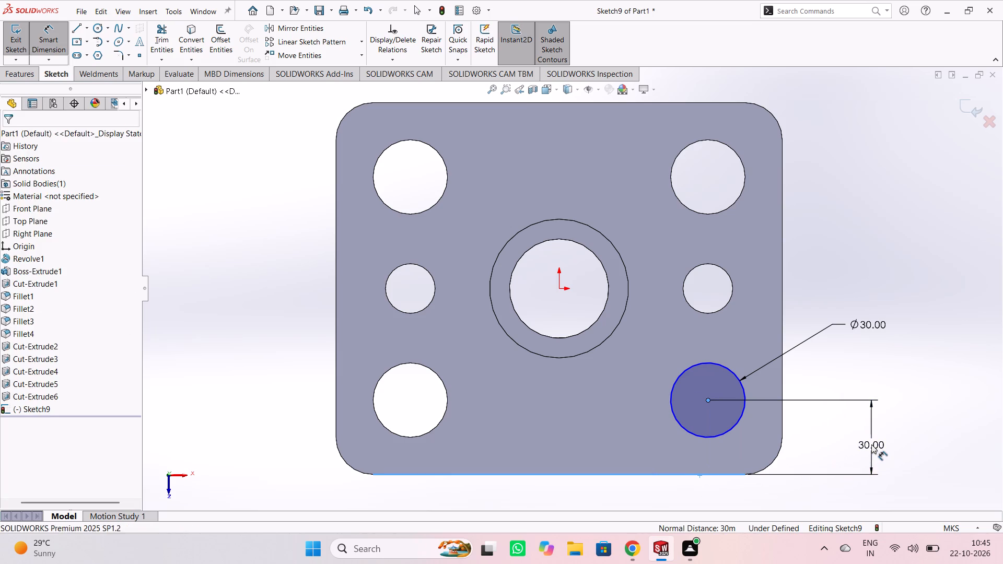
click(824, 434)
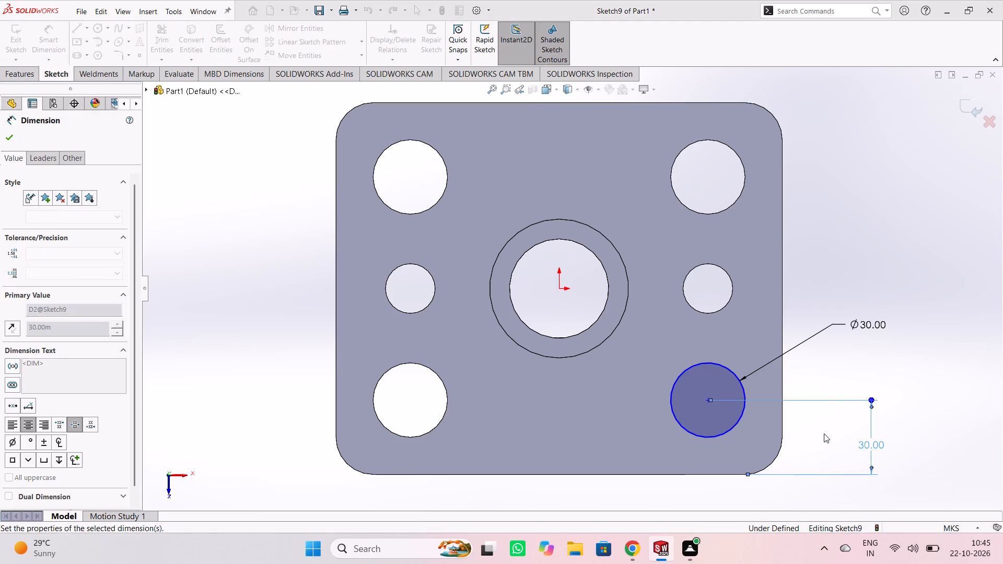
Dimension the lower-right circle's centre 30 m from the flange face's right short edge.
click(820, 376)
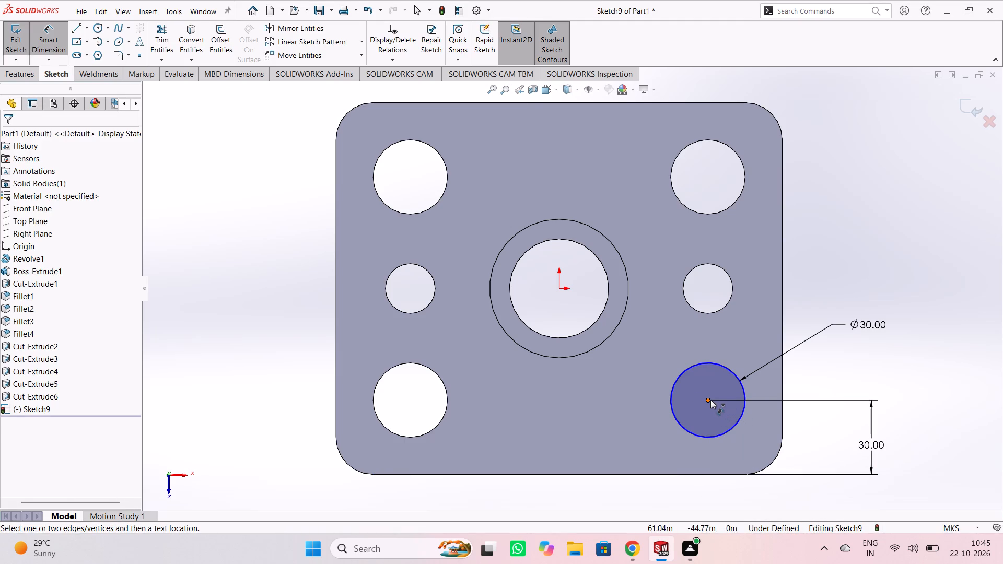
click(710, 399)
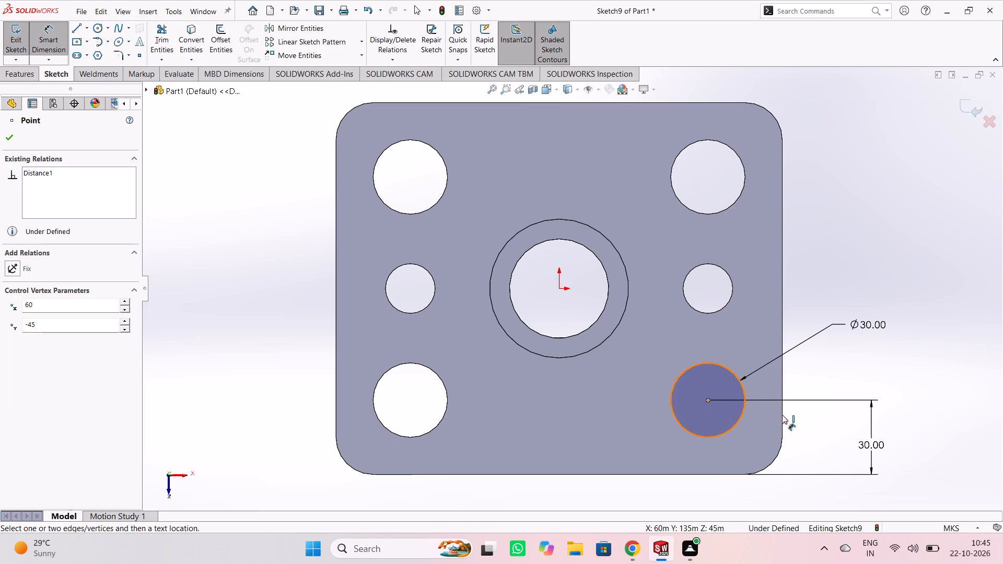
click(783, 415)
click(750, 455)
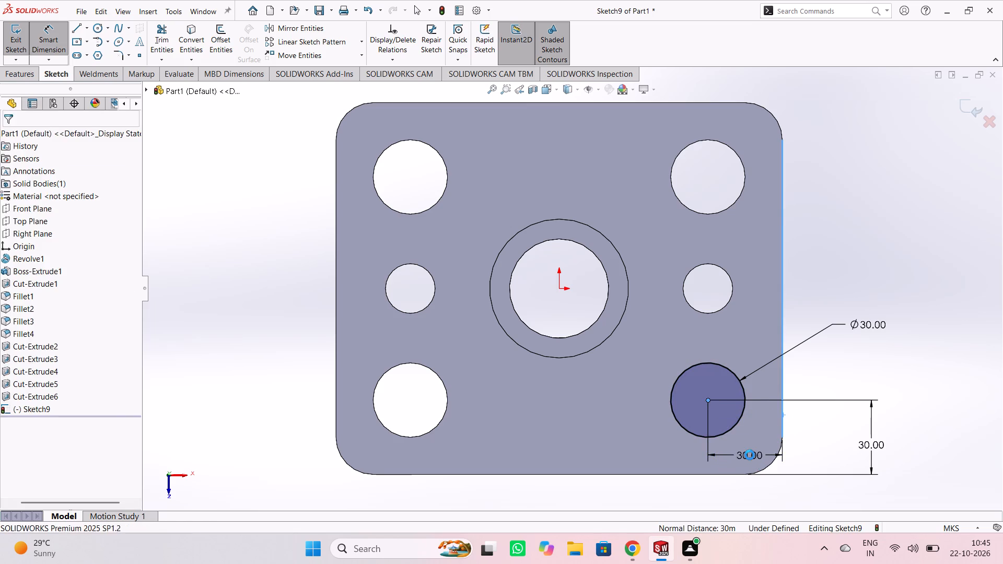
click(701, 438)
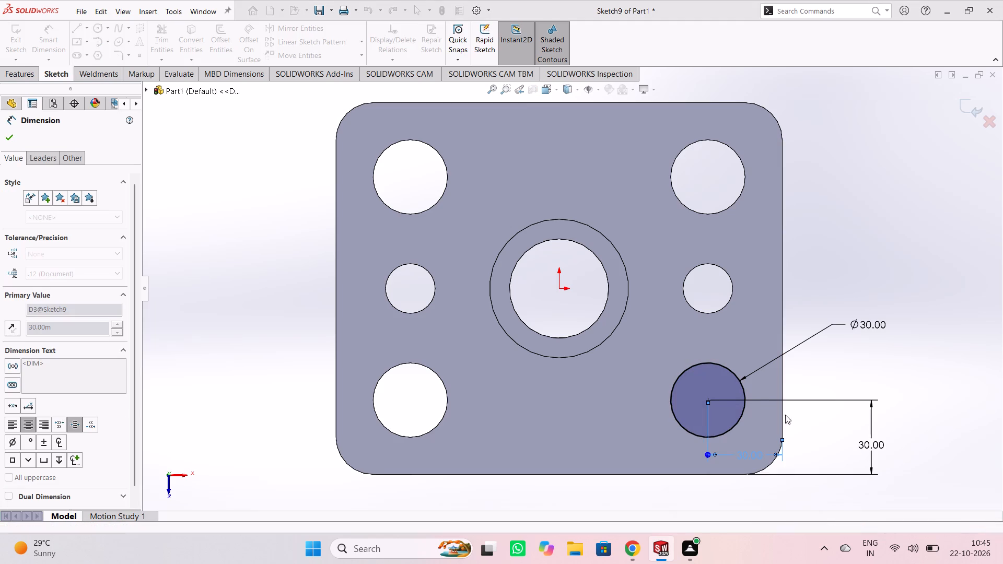
click(849, 372)
Cut the lower-right 30 m circle through the flange with an Extruded Cut, Direction 1 Up To Next.
scroll(884, 378, up, 1)
middle_drag(884, 378, 929, 215)
middle_drag(861, 417, 836, 411)
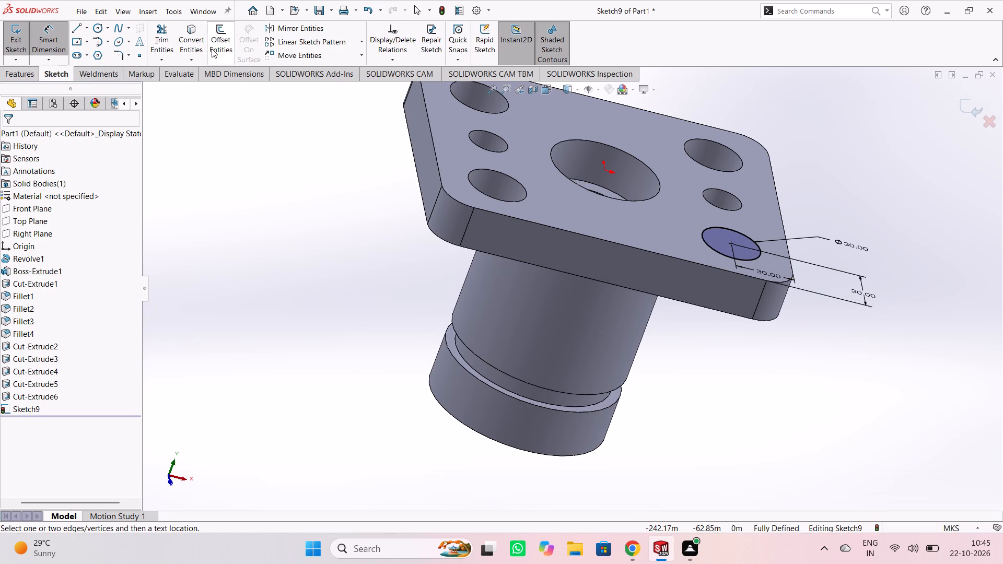
click(18, 77)
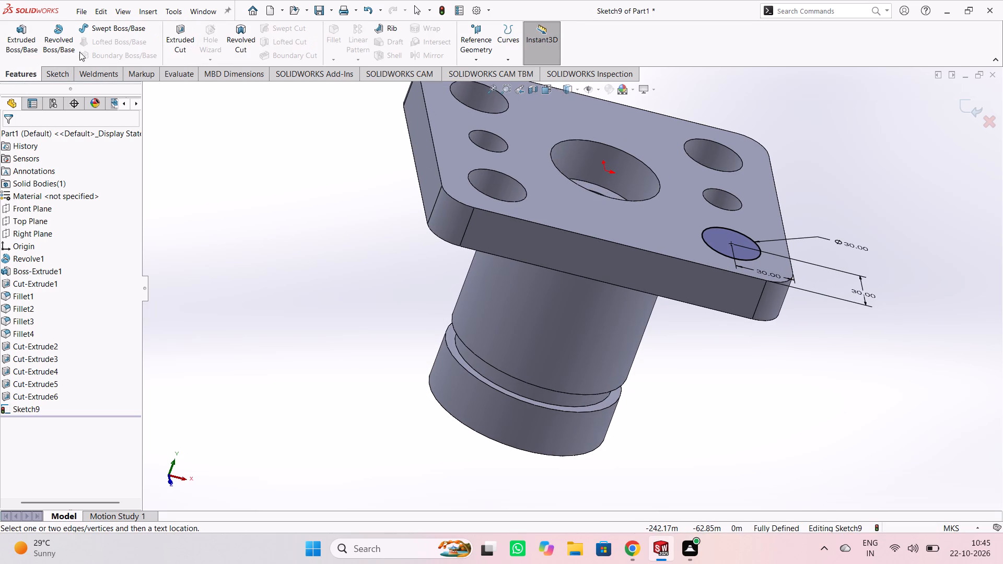
click(182, 36)
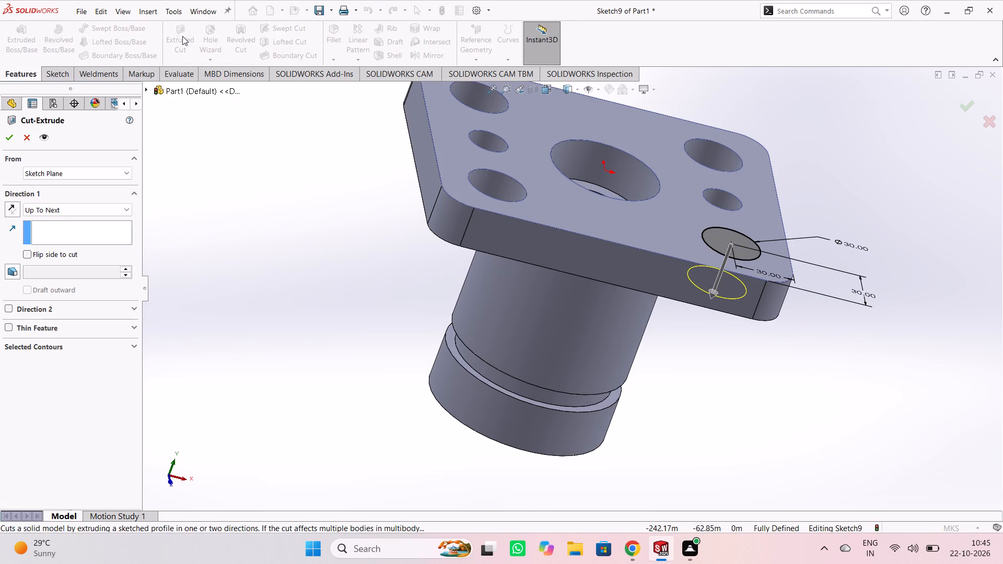
click(17, 139)
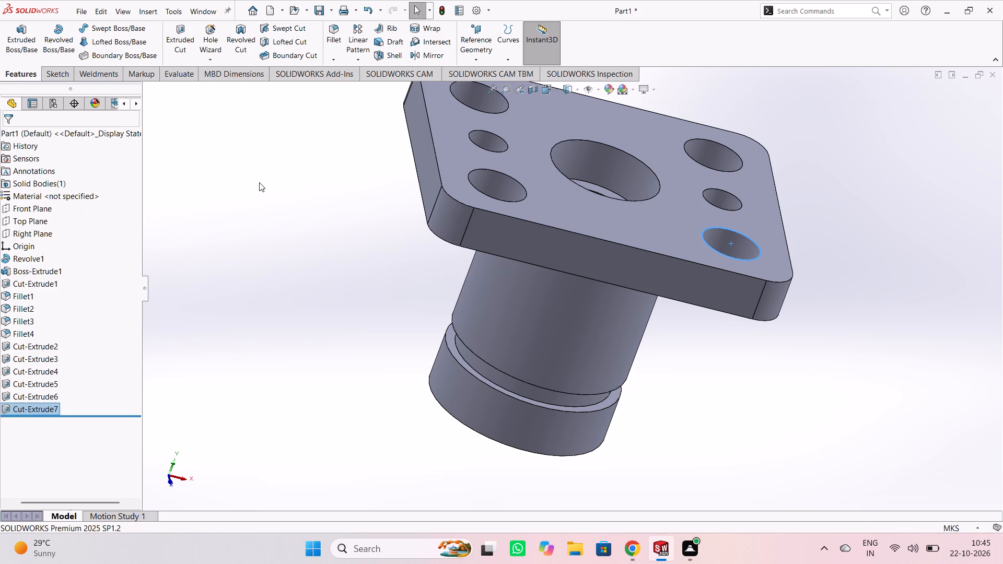
click(259, 182)
Inspect the finished holes, bore and groove by orbiting the part and viewing it in the standard orientations through Isometric.
middle_drag(896, 219, 817, 317)
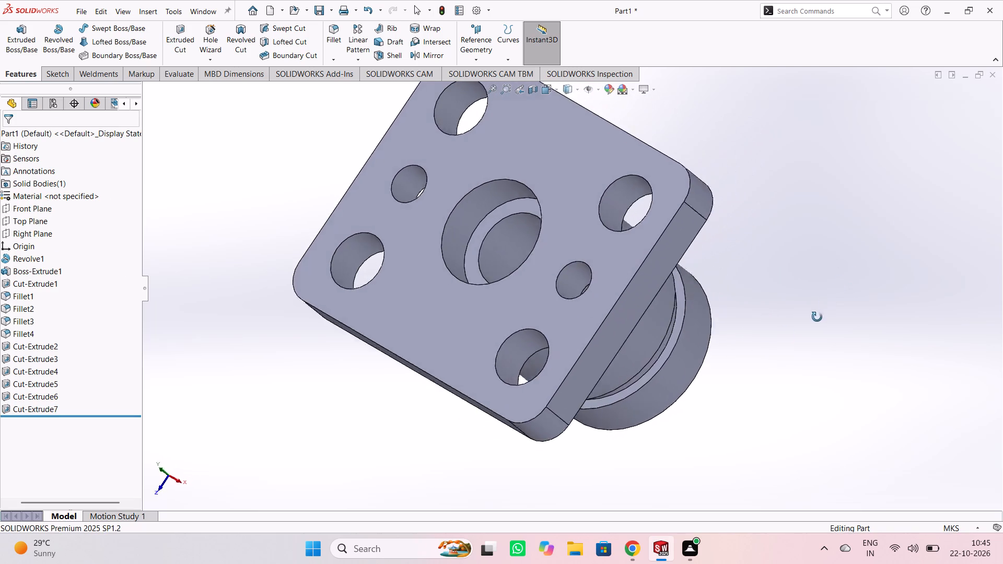
middle_drag(817, 317, 761, 350)
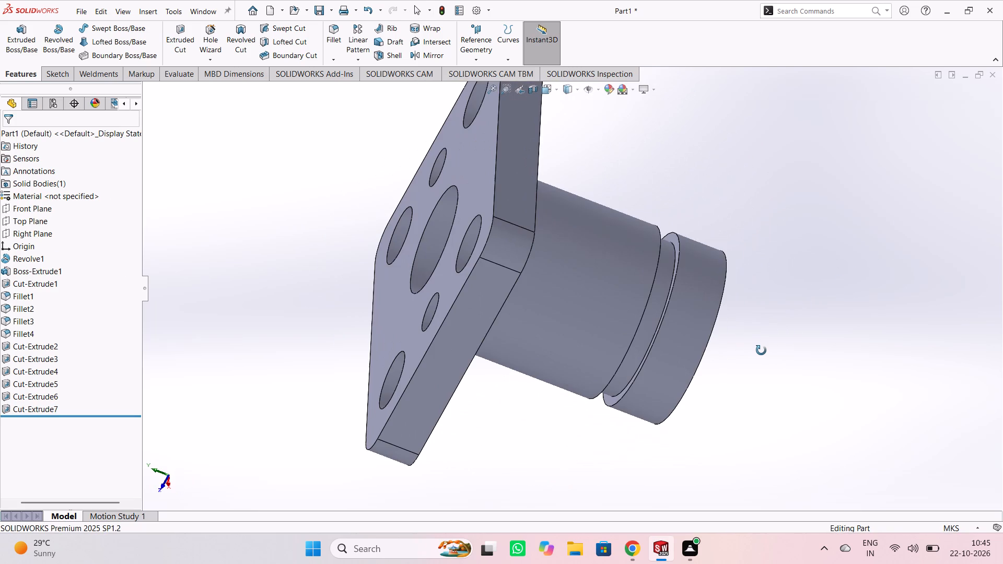
middle_drag(761, 350, 762, 350)
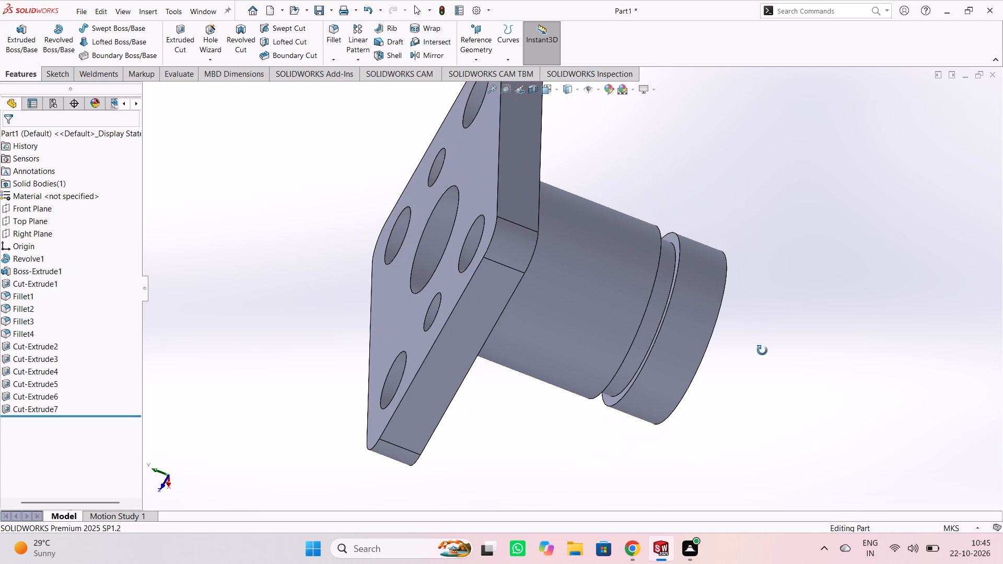
middle_drag(762, 350, 694, 419)
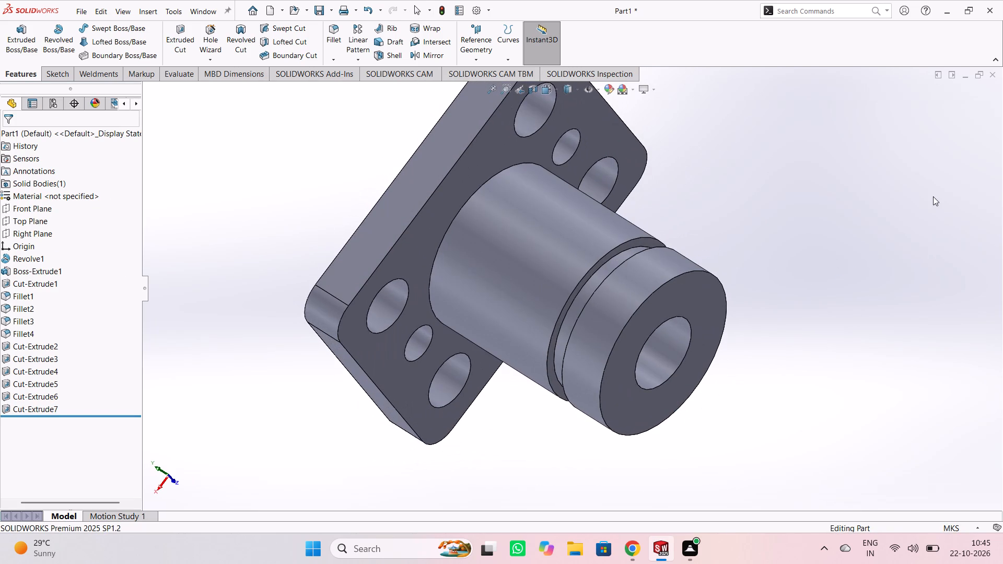
middle_drag(954, 211, 923, 259)
scroll(923, 257, down, 1)
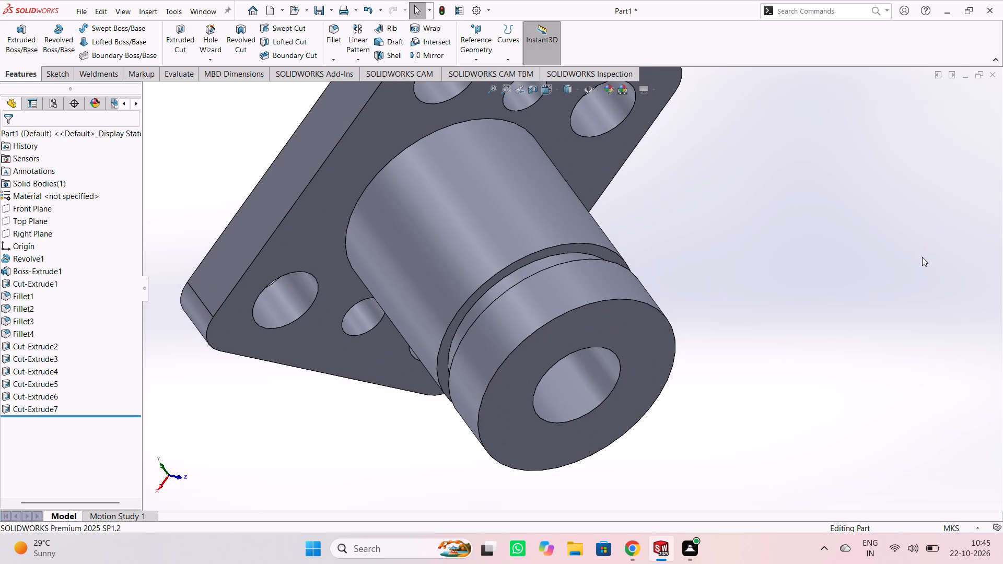
key(ctrl+1)
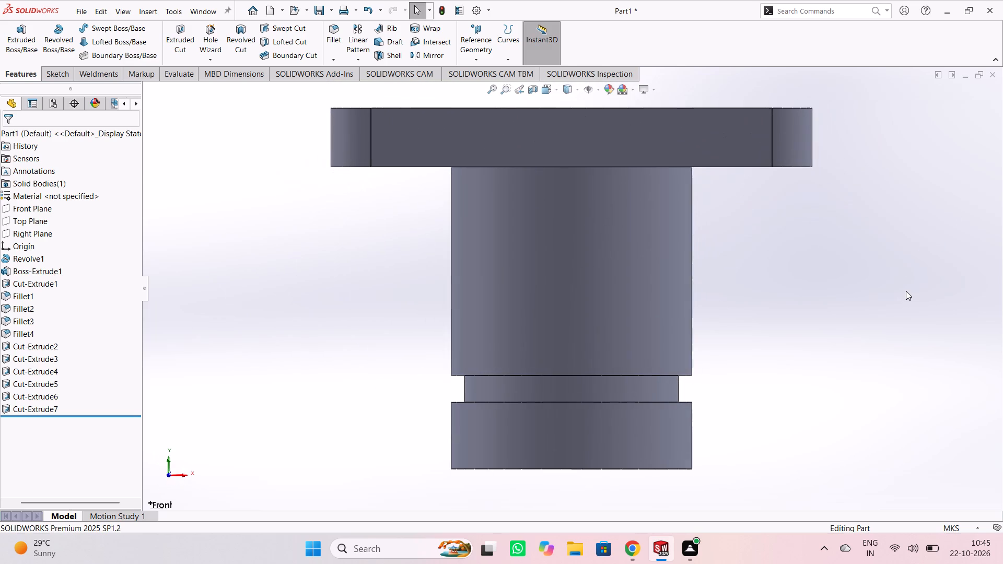
scroll(804, 264, up, 2)
scroll(800, 256, down, 1)
scroll(787, 258, up, 1)
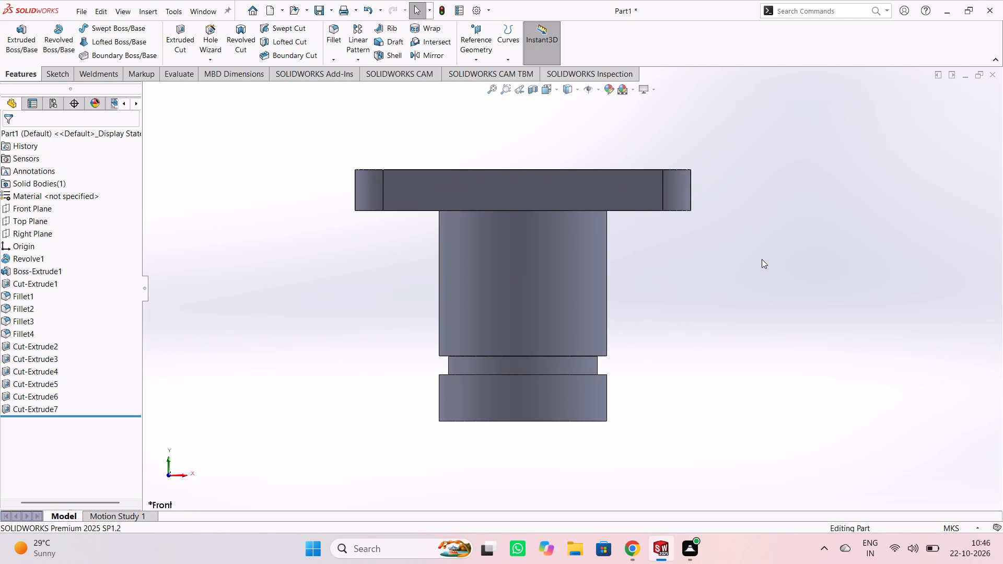
key(ctrl+2)
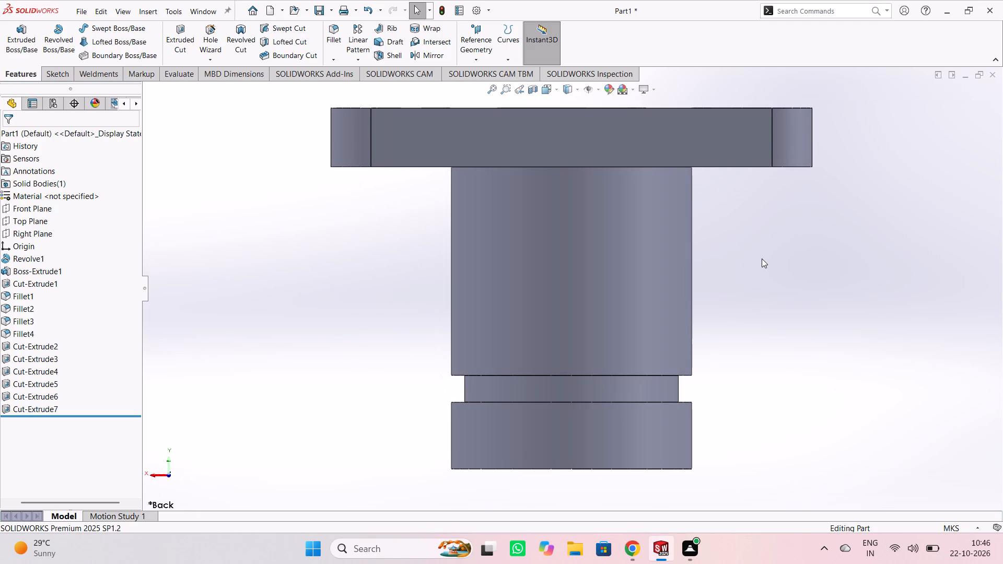
key(ctrl+3)
key(ctrl+4)
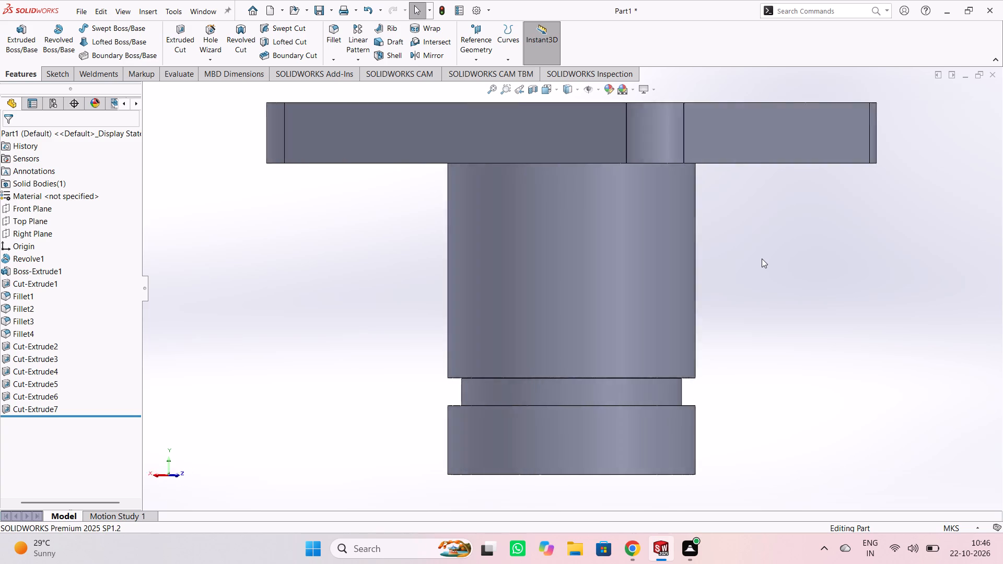
key(ctrl+5)
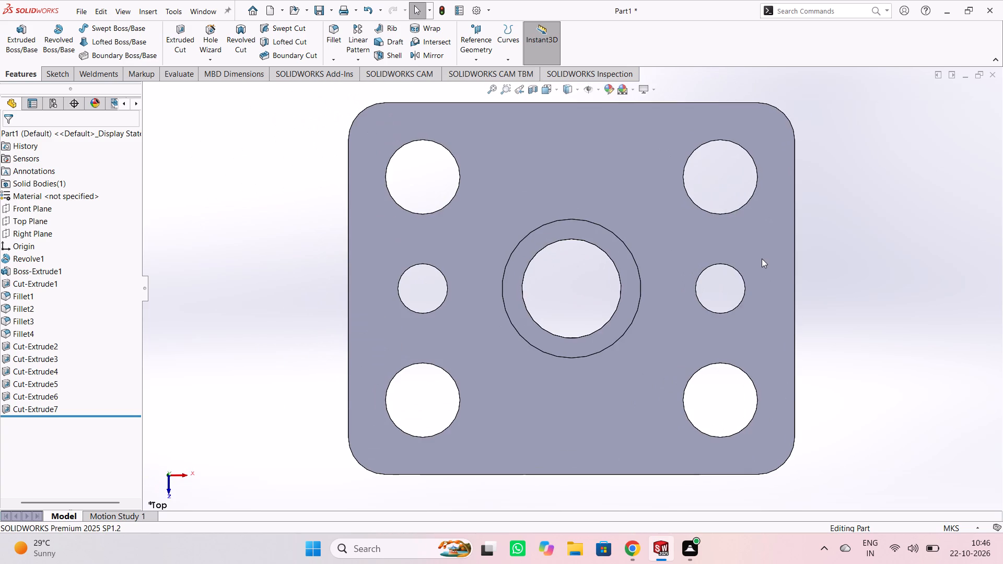
key(ctrl+6)
key(ctrl+7)
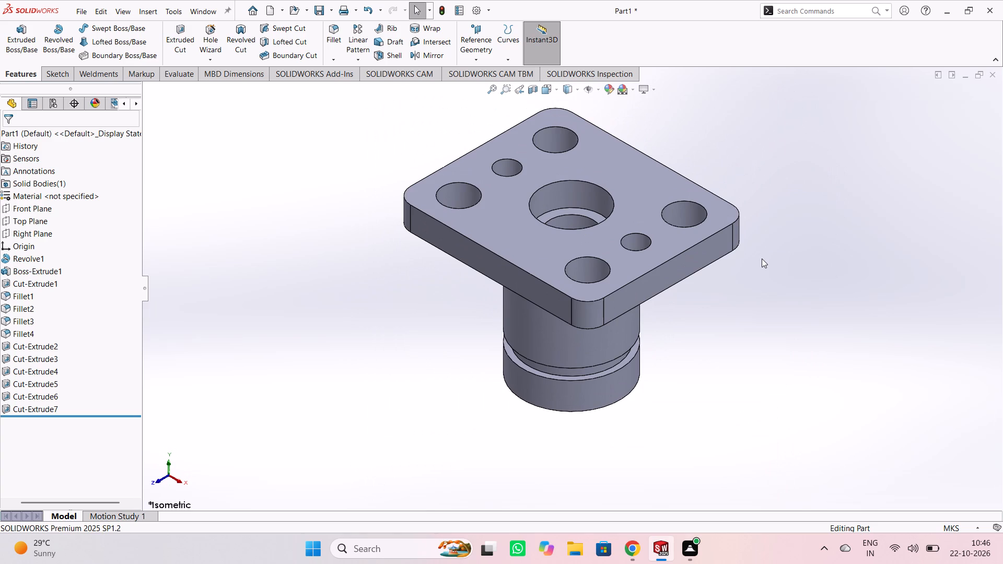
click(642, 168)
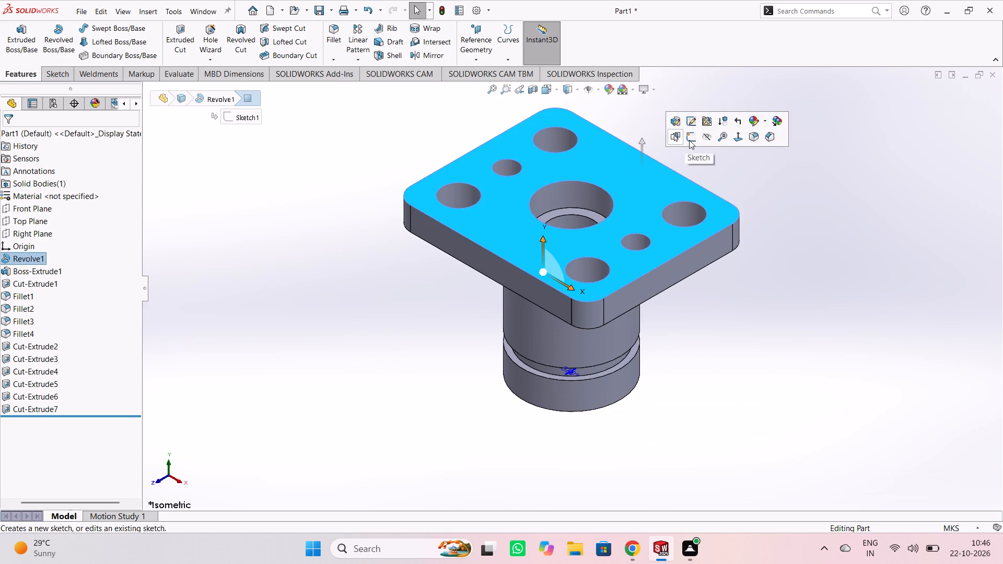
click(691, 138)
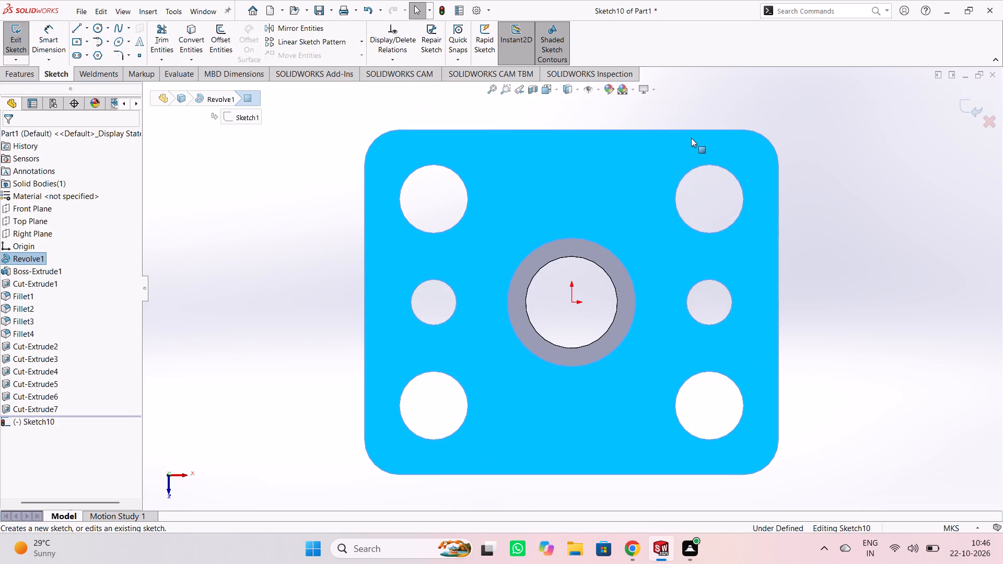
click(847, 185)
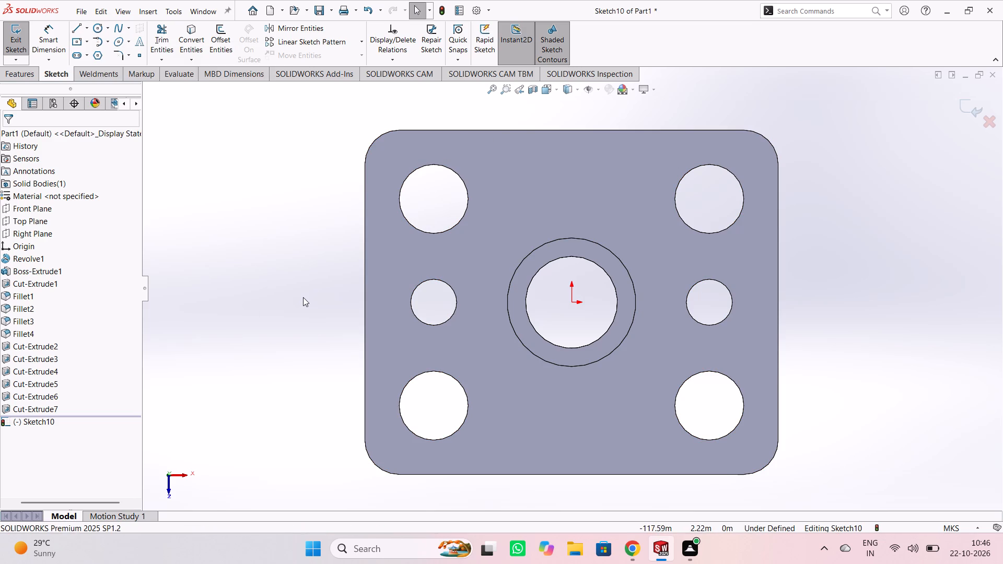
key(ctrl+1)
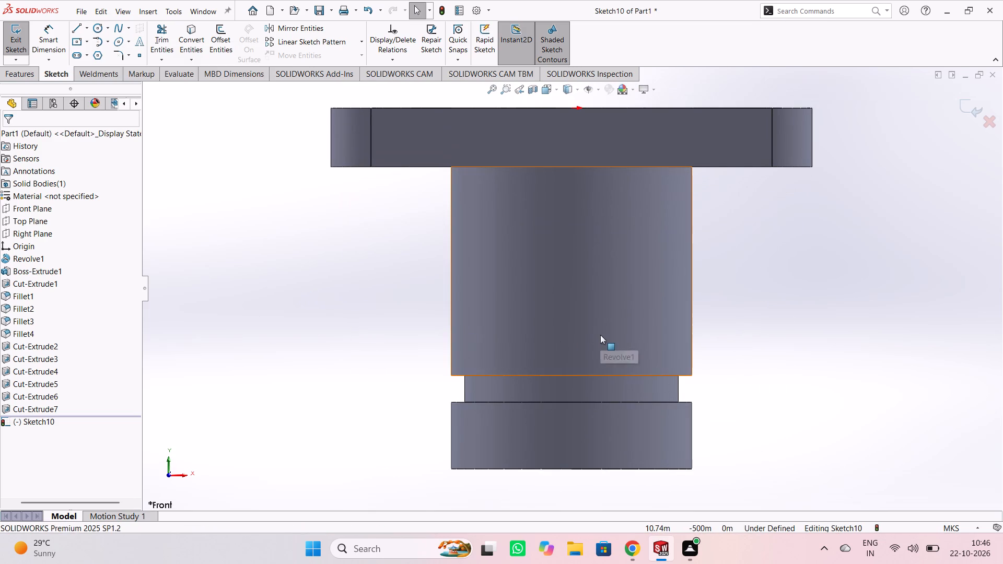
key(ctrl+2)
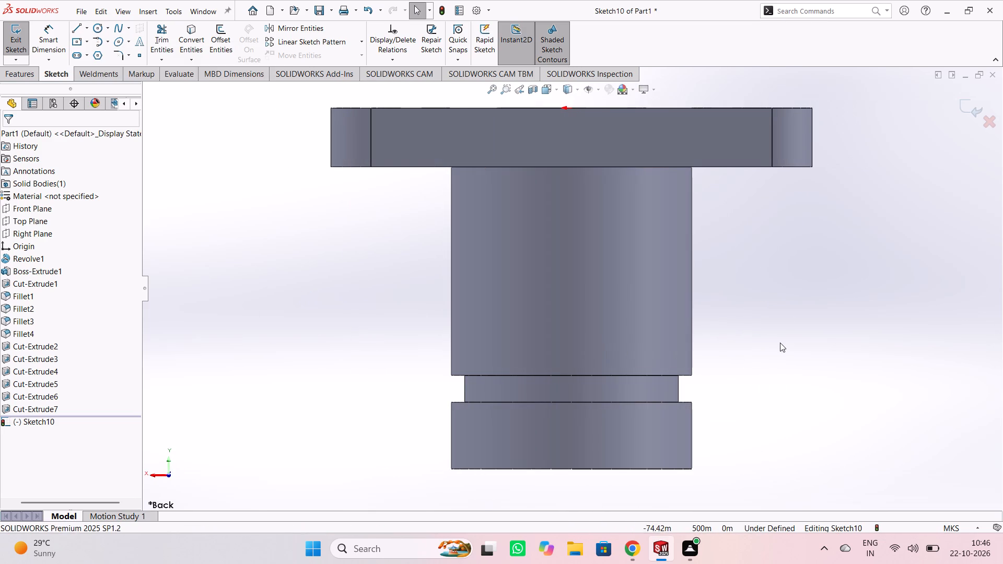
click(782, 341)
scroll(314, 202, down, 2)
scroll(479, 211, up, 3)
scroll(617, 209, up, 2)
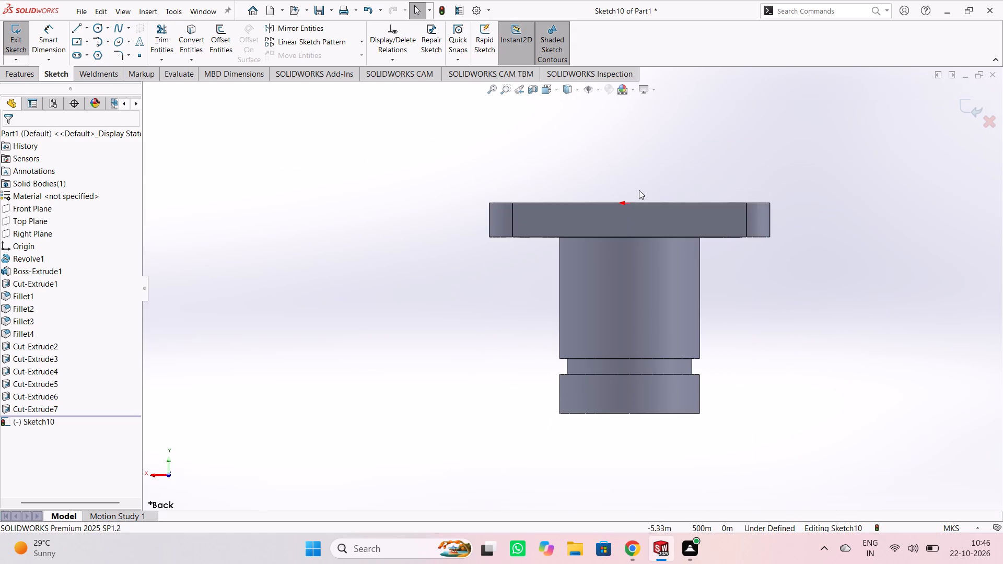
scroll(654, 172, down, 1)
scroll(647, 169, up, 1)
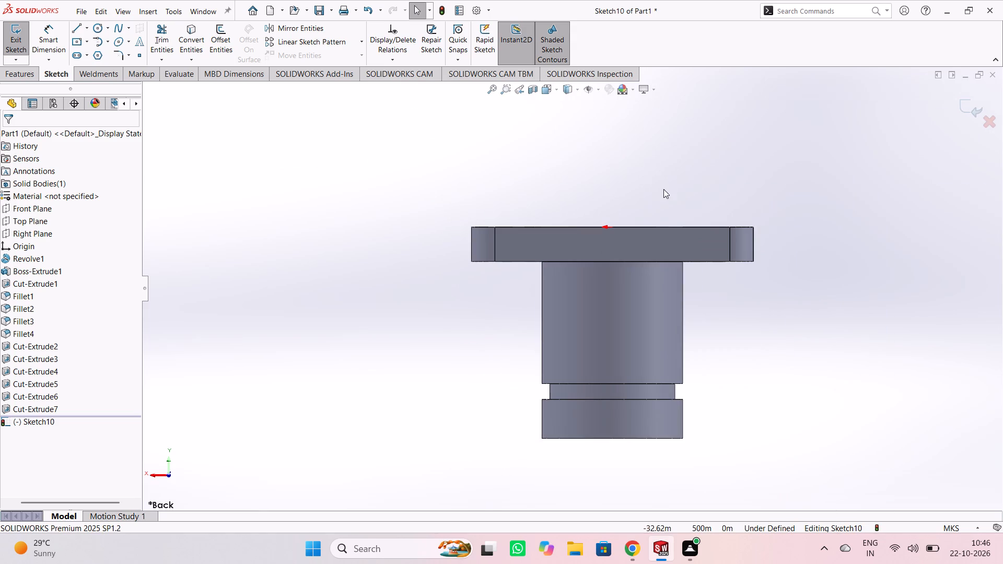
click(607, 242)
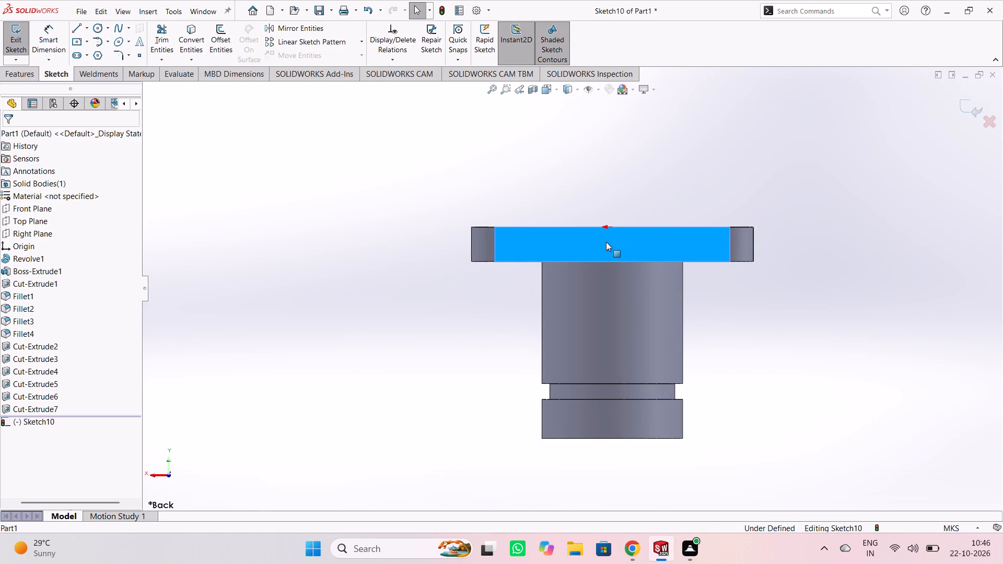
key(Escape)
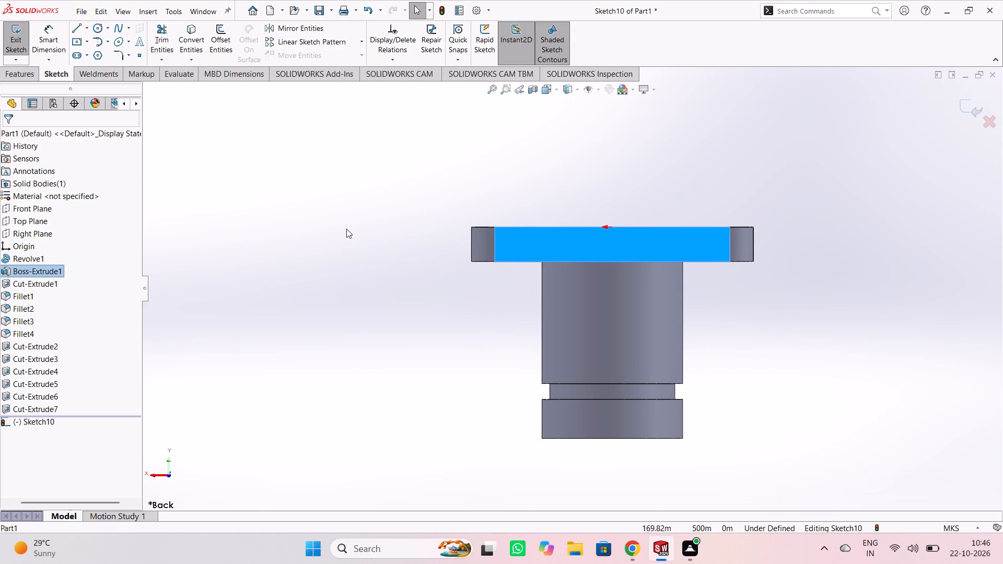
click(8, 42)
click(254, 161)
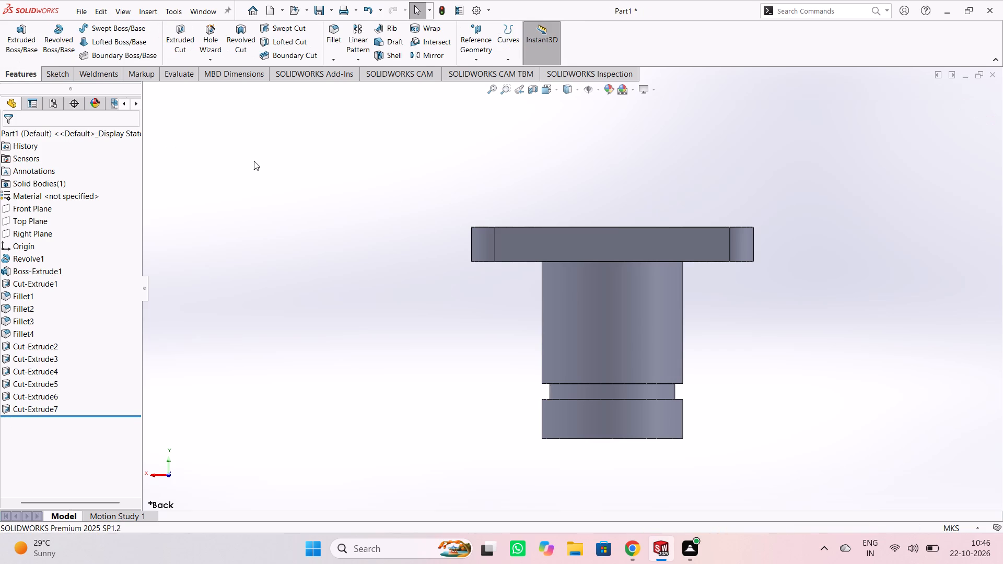
Open a new sketch on the flat back side face of the flange.
click(593, 246)
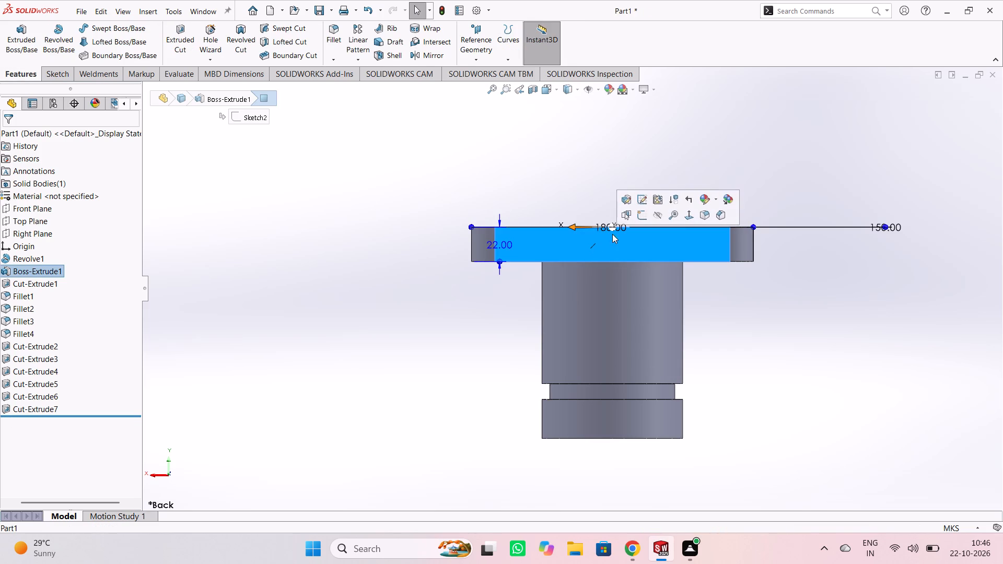
click(641, 220)
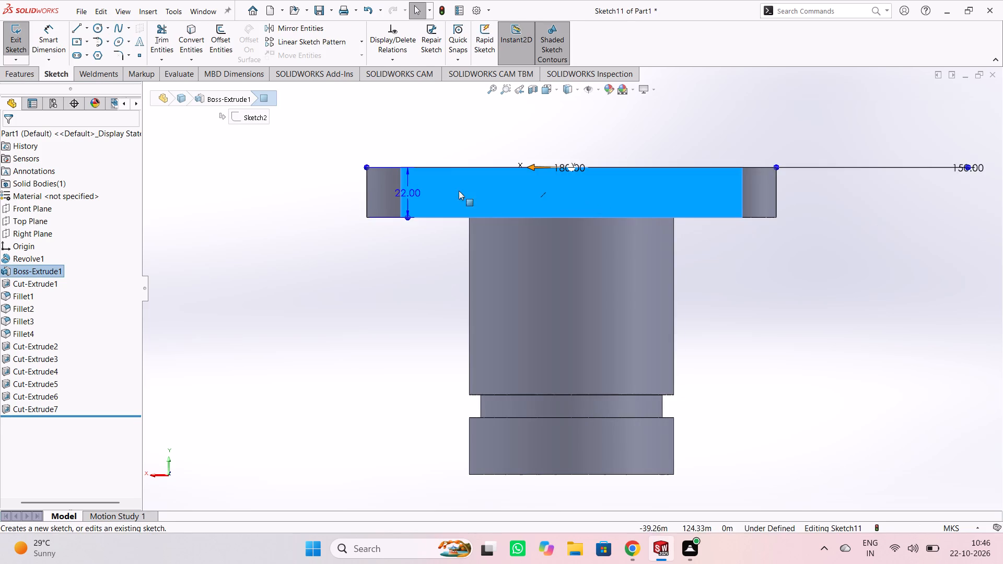
click(326, 188)
scroll(590, 190, up, 1)
scroll(578, 165, down, 2)
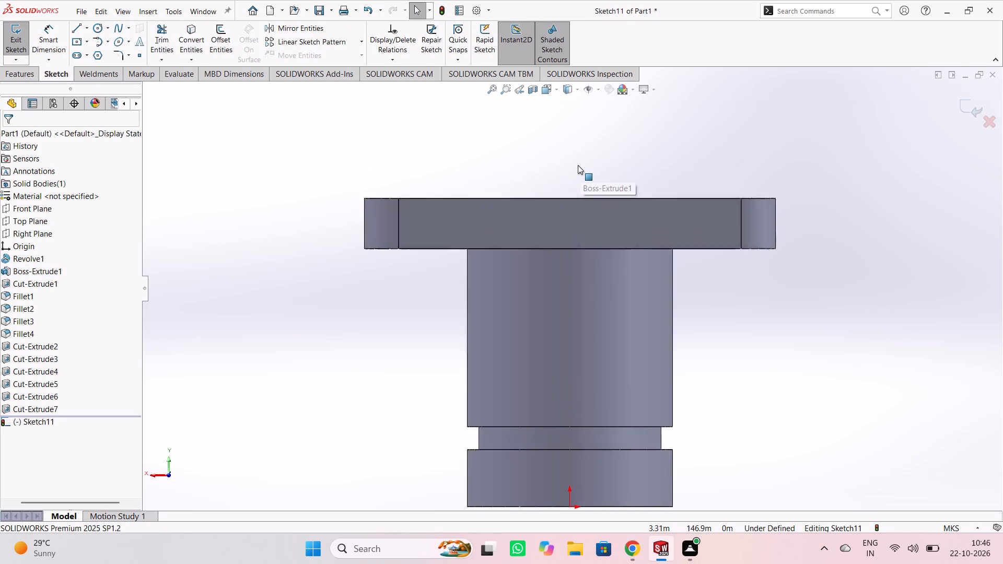
scroll(578, 168, up, 1)
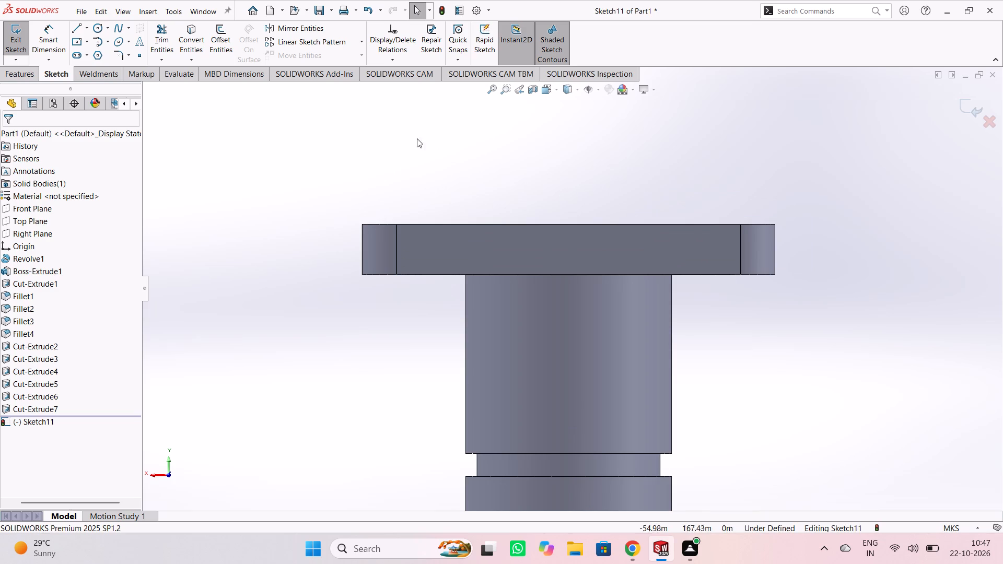
Draw a closed line rectangle about 55 m wide and 47 m high above the flange face, starting at its upper edge's midpoint.
click(70, 26)
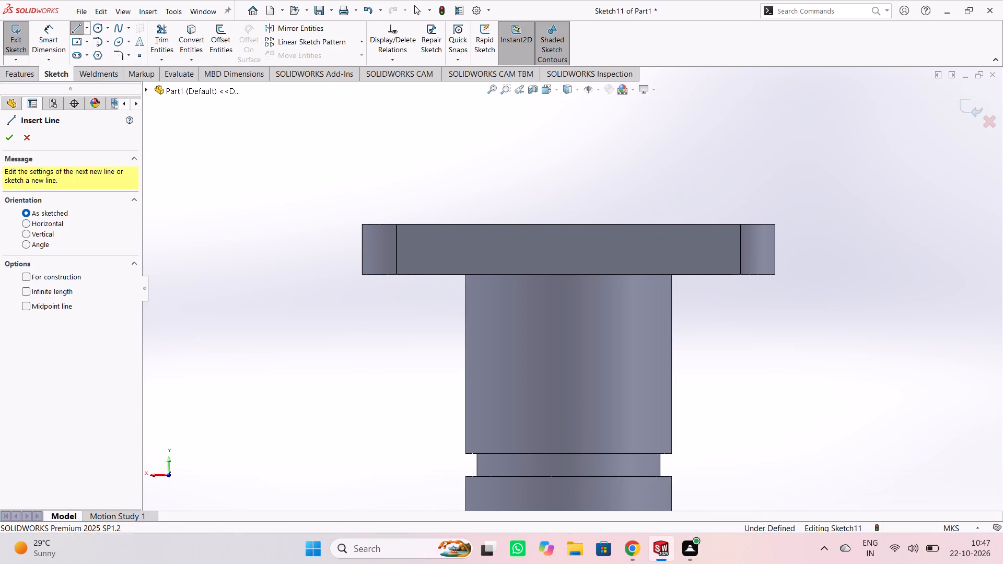
click(570, 225)
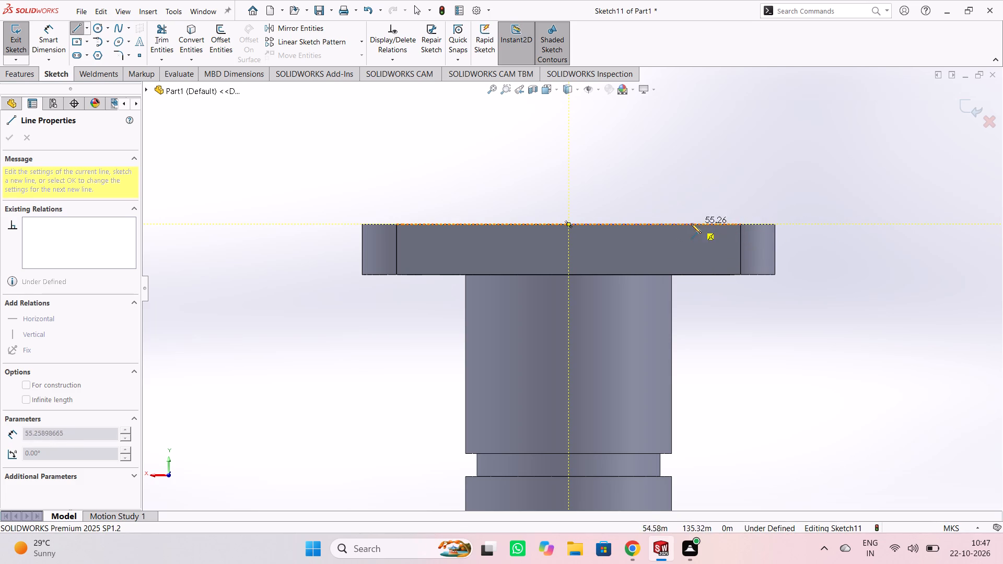
click(644, 222)
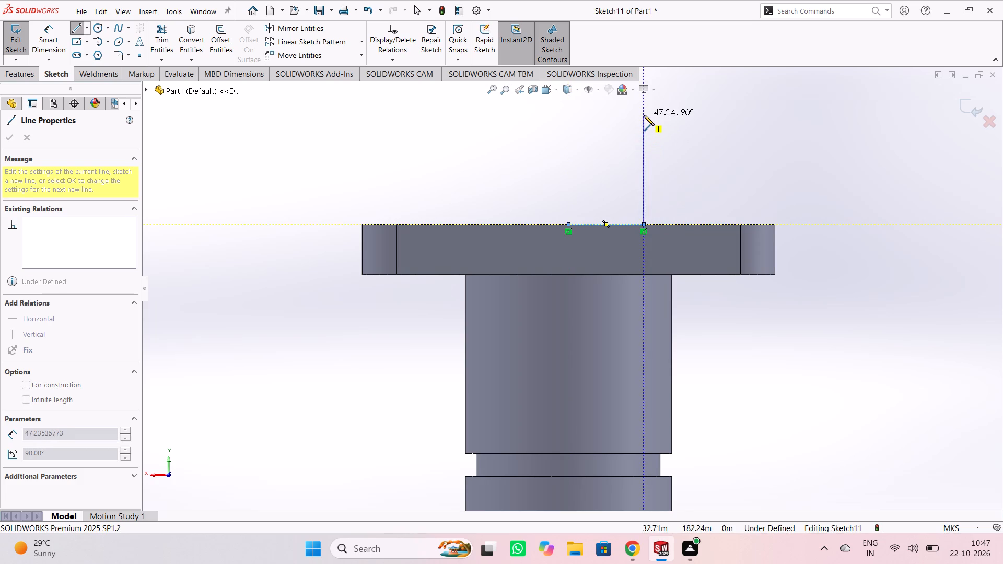
click(644, 115)
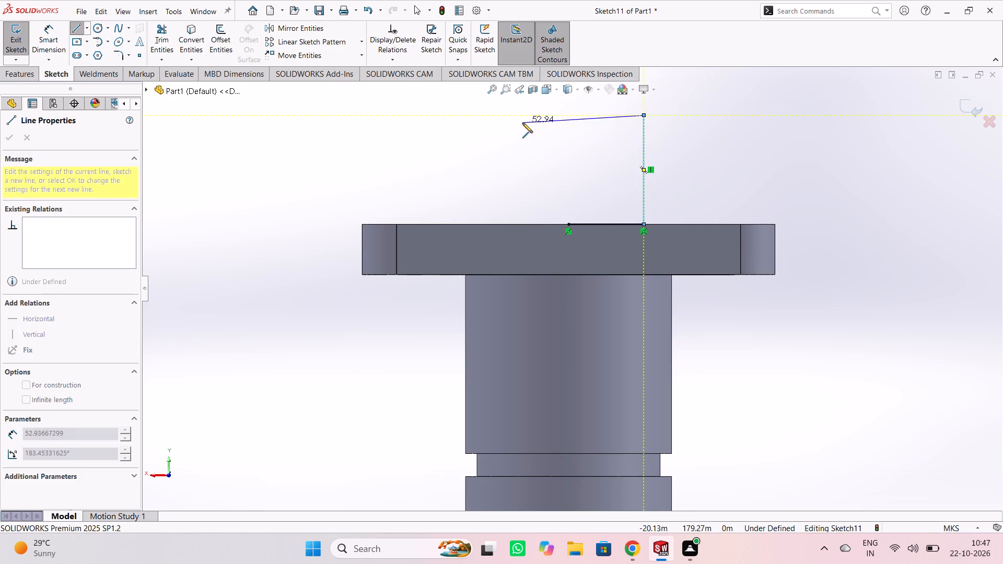
click(517, 114)
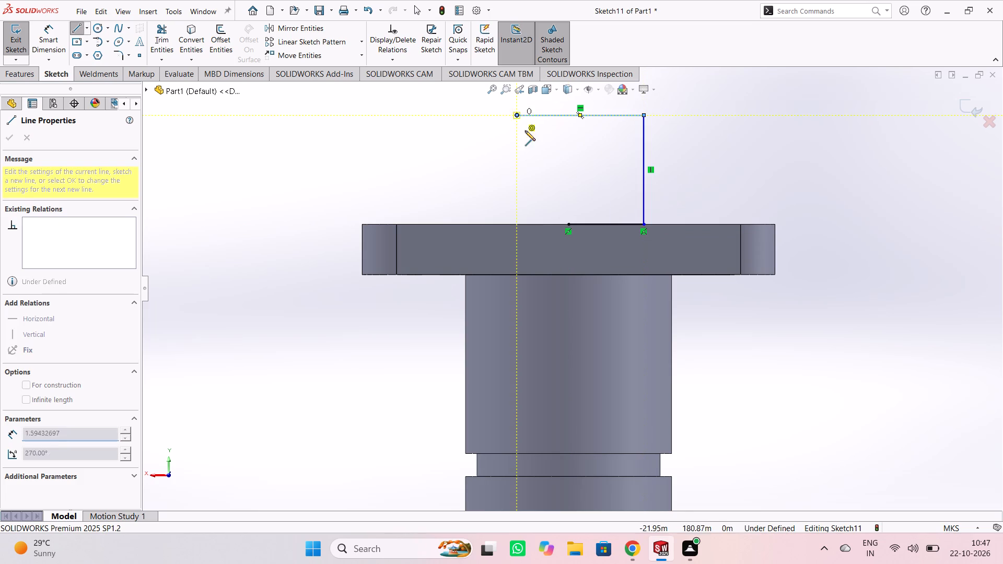
click(518, 225)
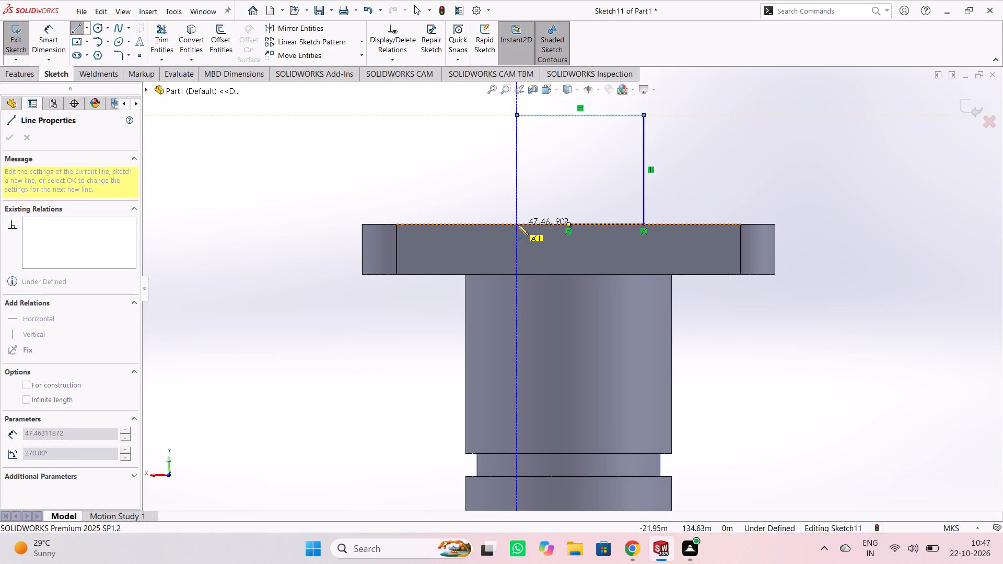
click(567, 224)
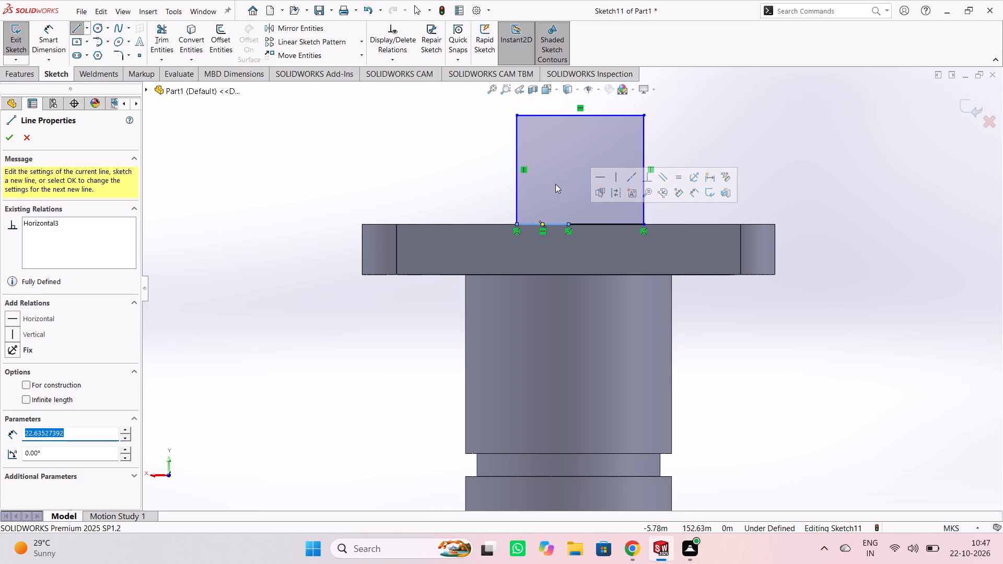
key(Escape)
Dimension the rectangle's top line to a width of 30 m.
scroll(655, 170, down, 3)
scroll(664, 167, up, 5)
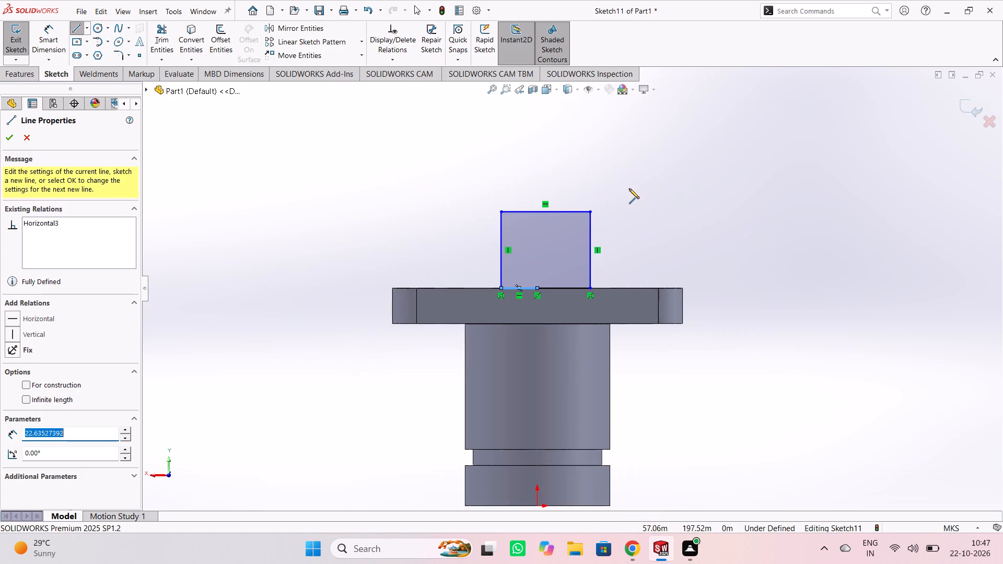
scroll(629, 189, up, 1)
scroll(615, 192, down, 1)
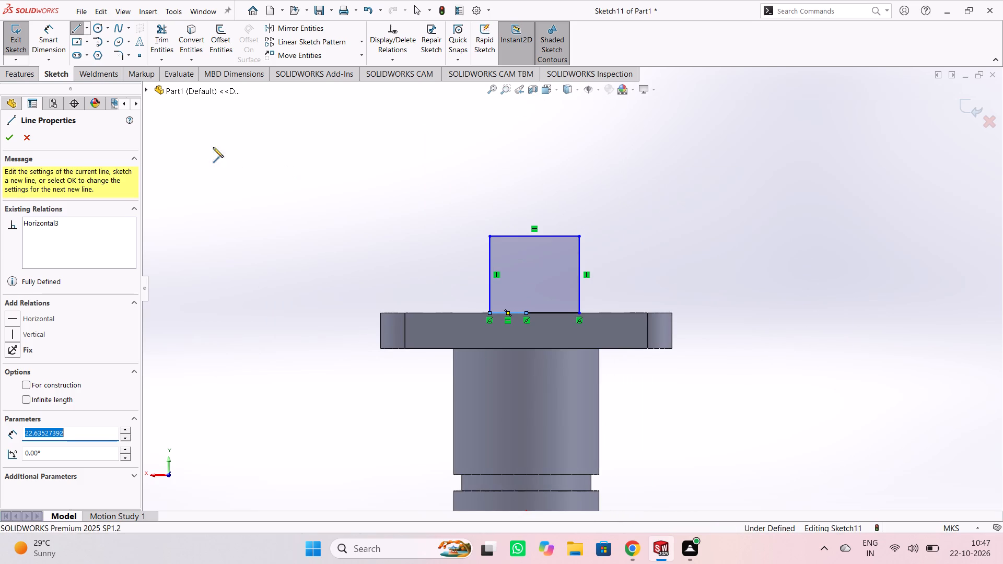
click(42, 45)
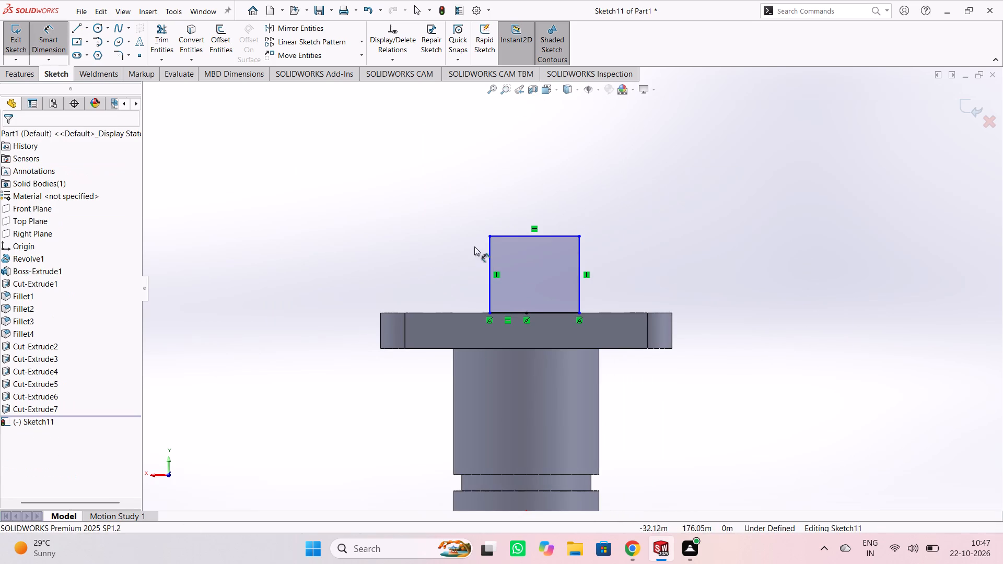
click(517, 234)
click(532, 271)
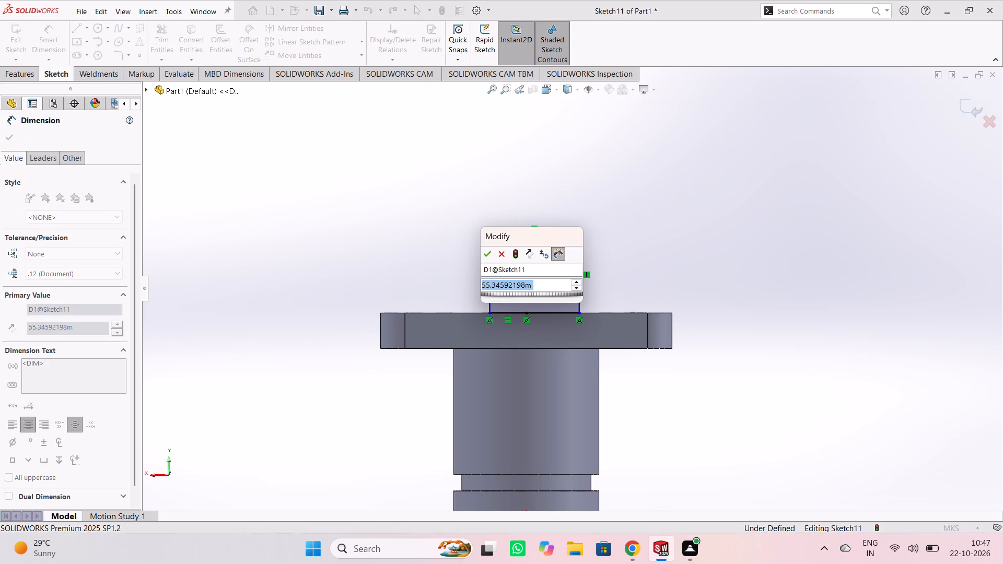
text(30)
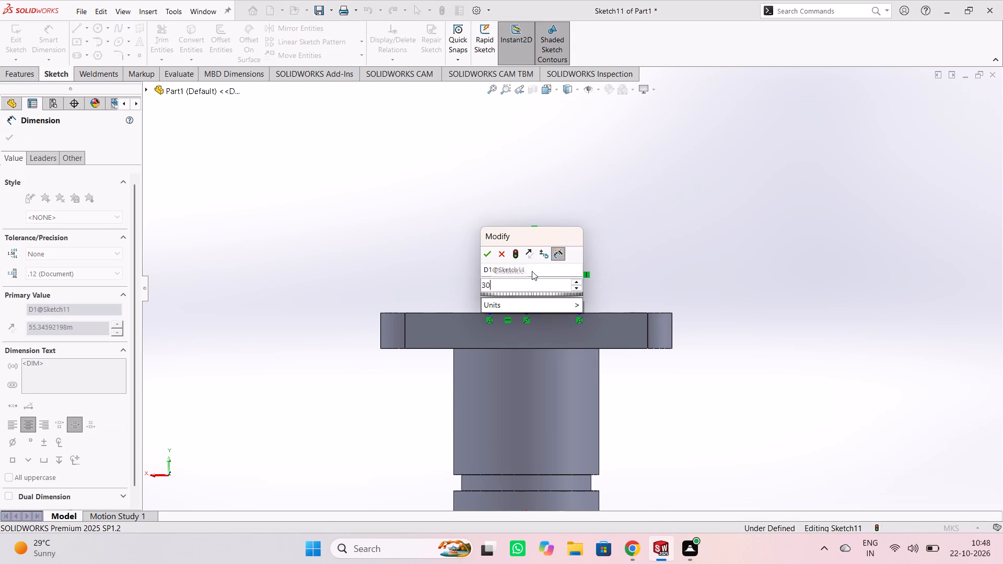
key(Return)
click(612, 264)
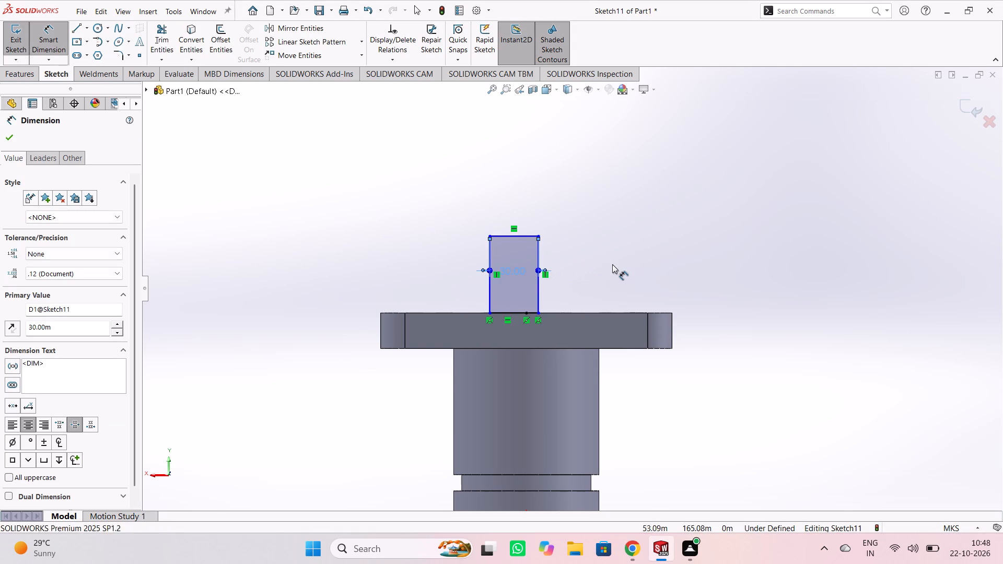
Dimension the base segment from the flange edge's midpoint to the rectangle's right corner as 15 m.
scroll(542, 267, down, 2)
scroll(489, 265, down, 7)
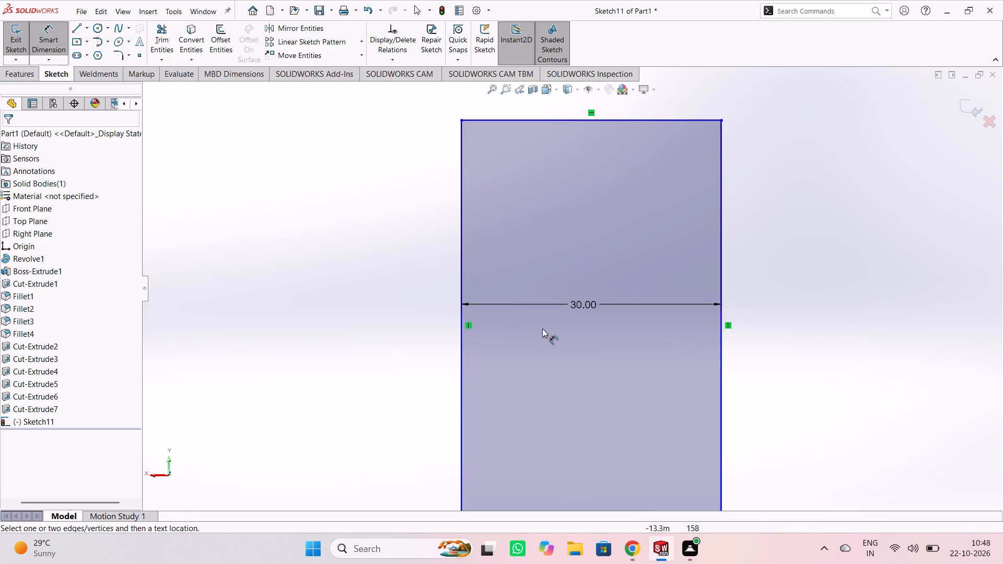
scroll(561, 316, up, 2)
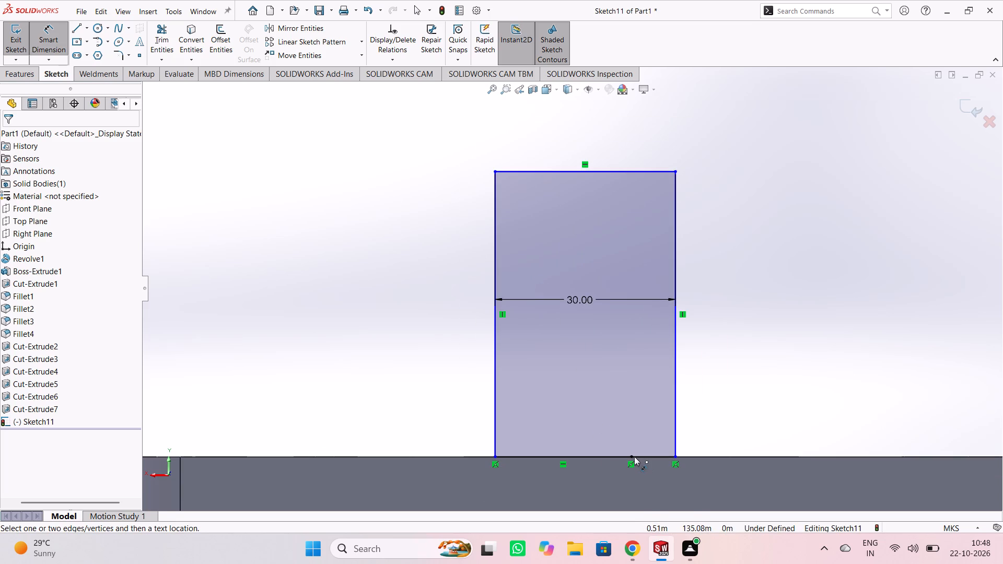
click(646, 455)
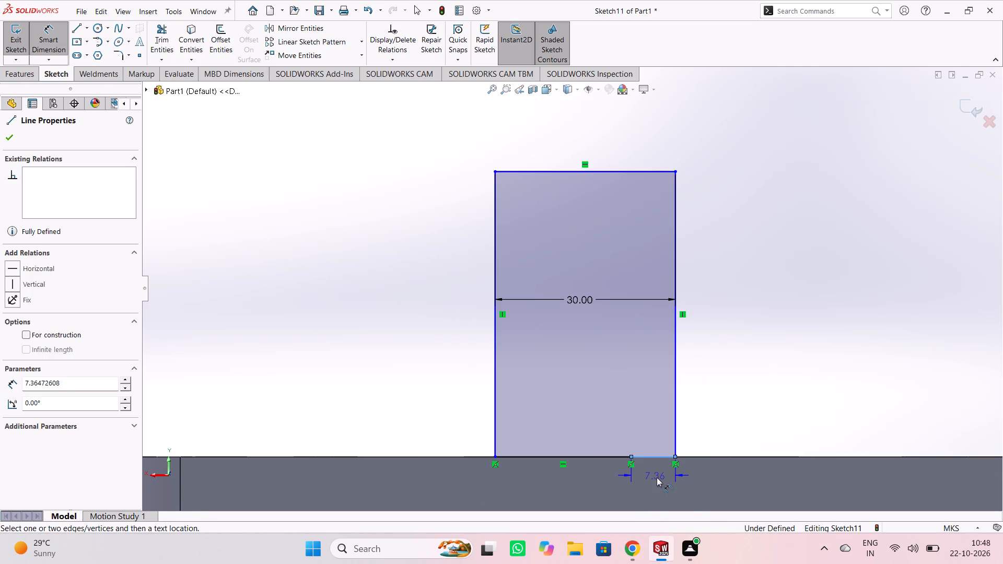
click(652, 396)
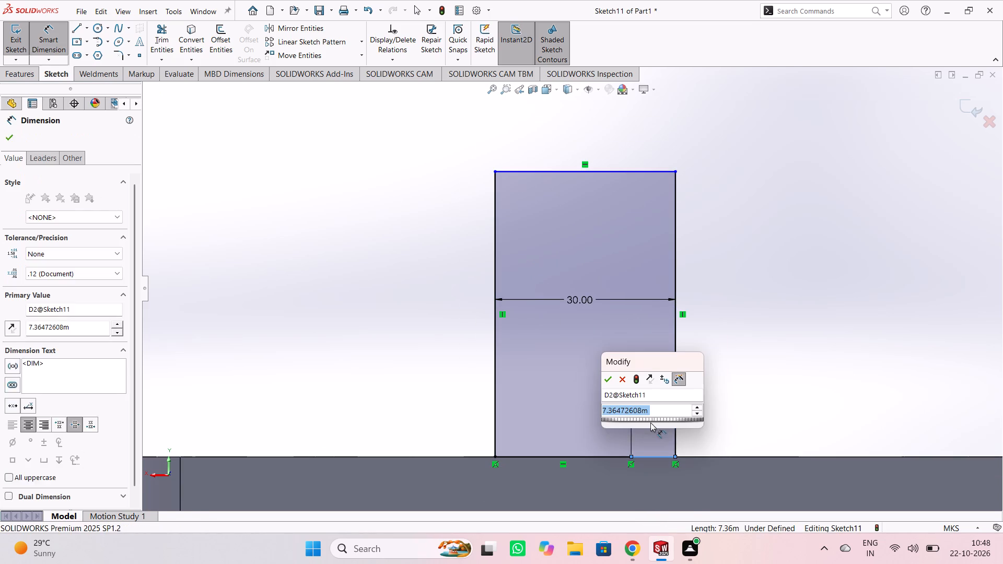
text(14)
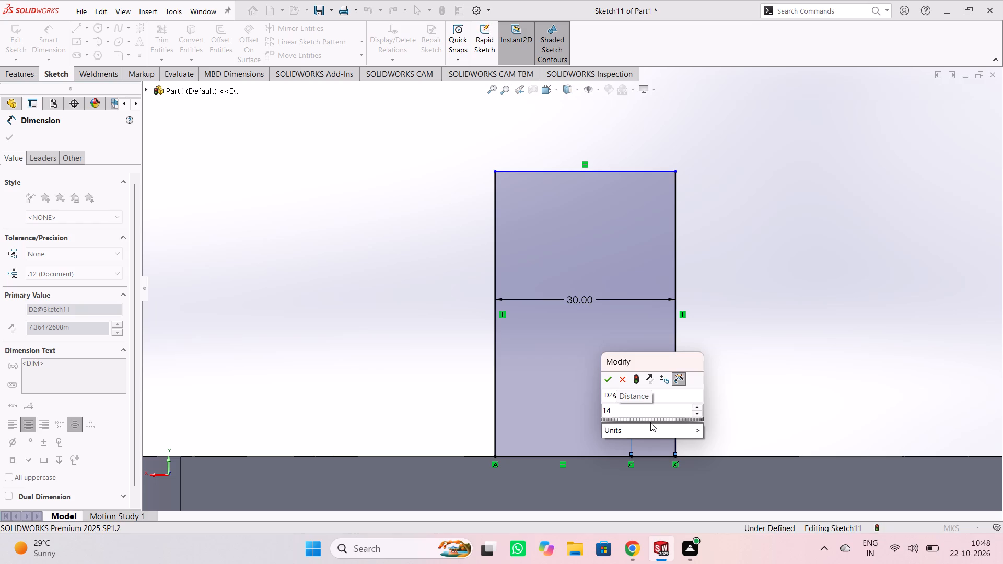
key(BackSpace)
key(5)
key(Return)
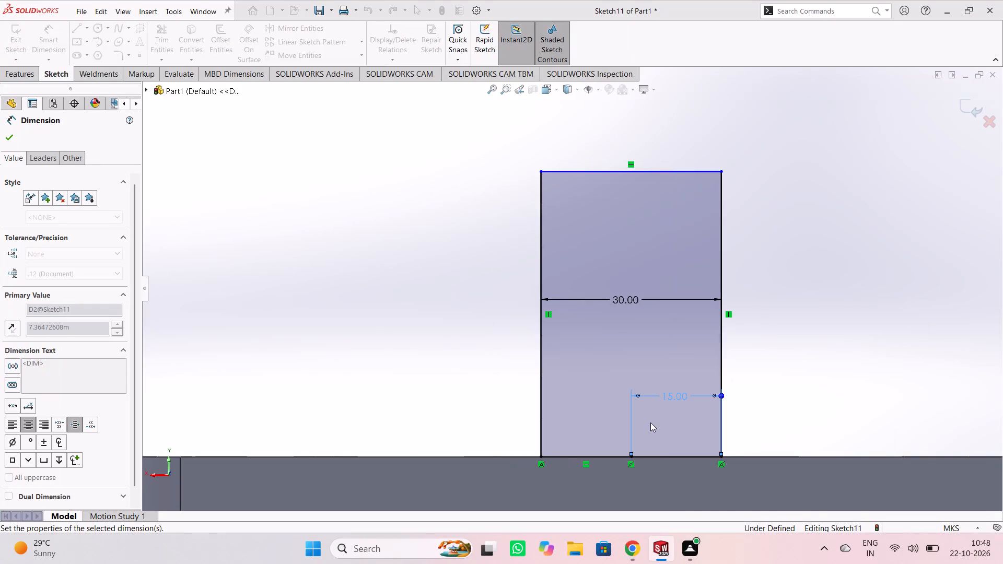
click(699, 416)
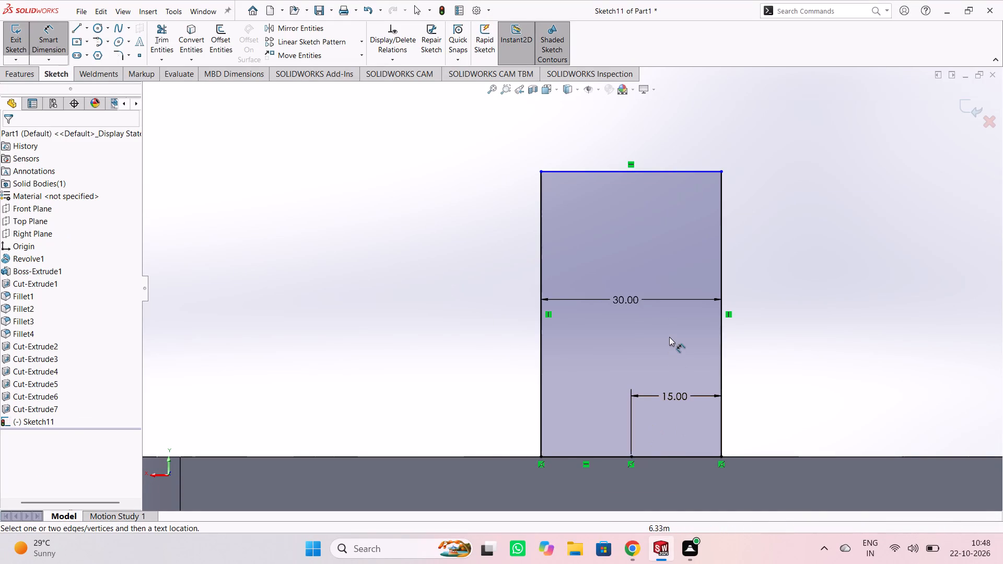
Dimension the rectangle's right vertical line to a height of 20 m.
scroll(669, 337, down, 1)
scroll(664, 319, up, 2)
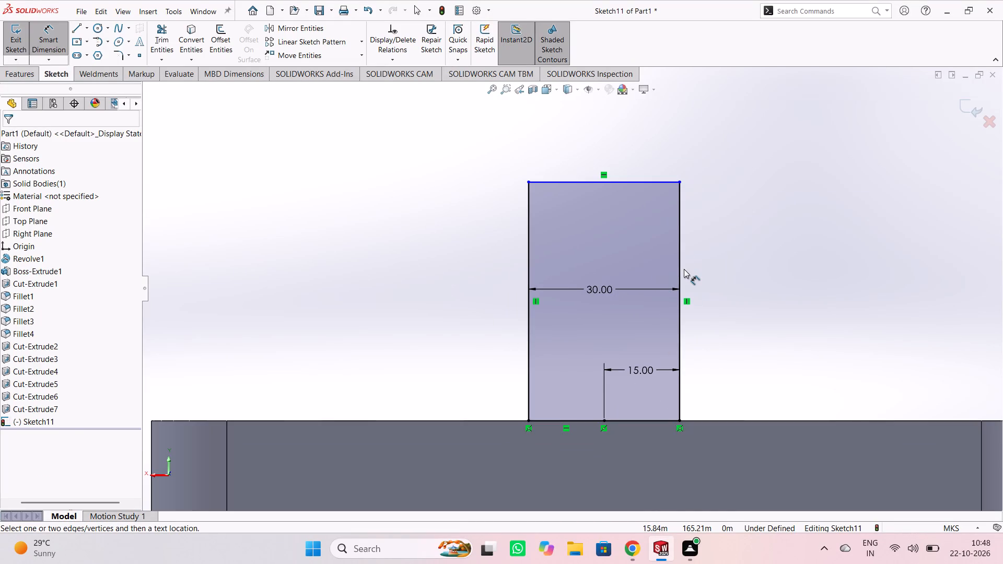
click(678, 249)
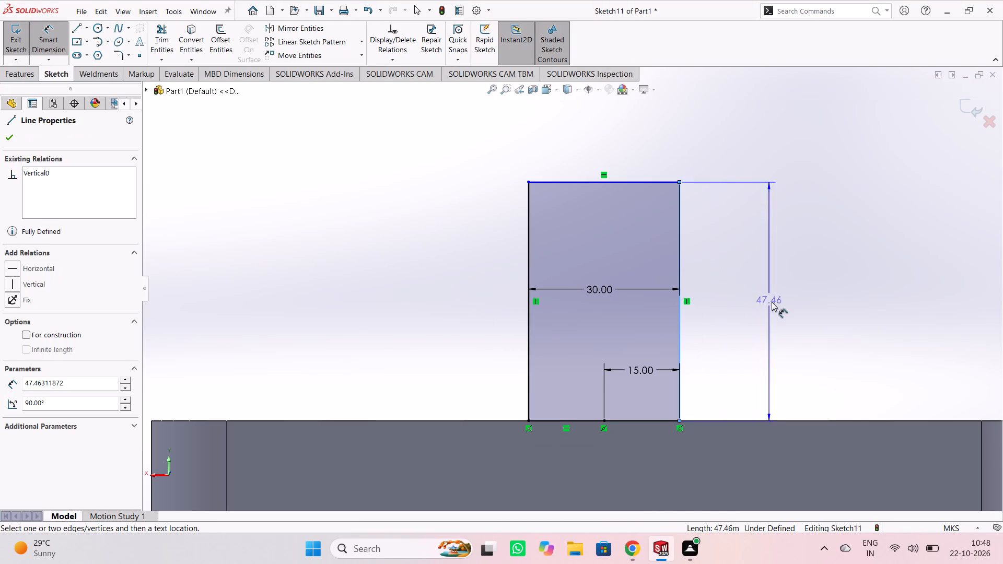
click(778, 309)
text(20)
key(Return)
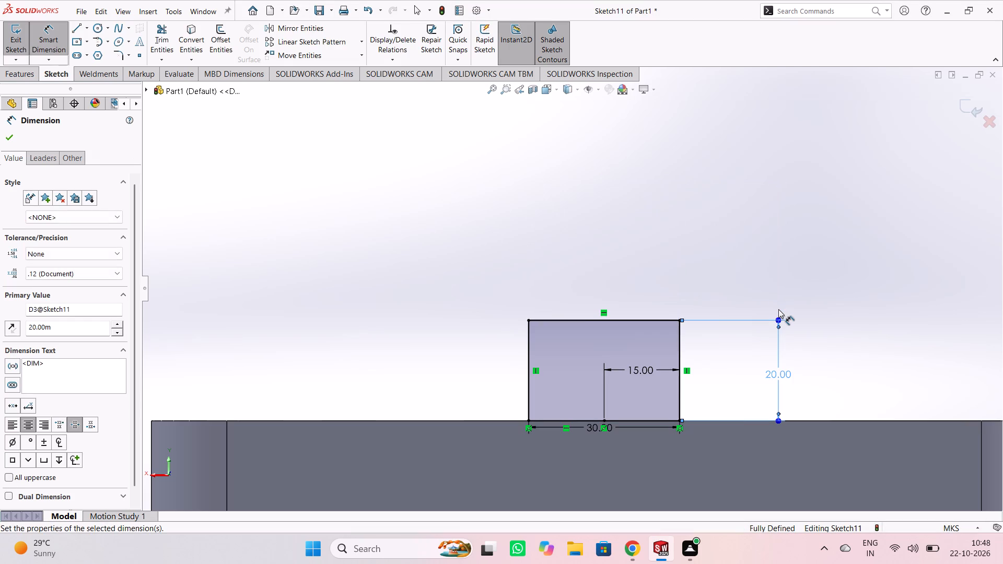
click(869, 330)
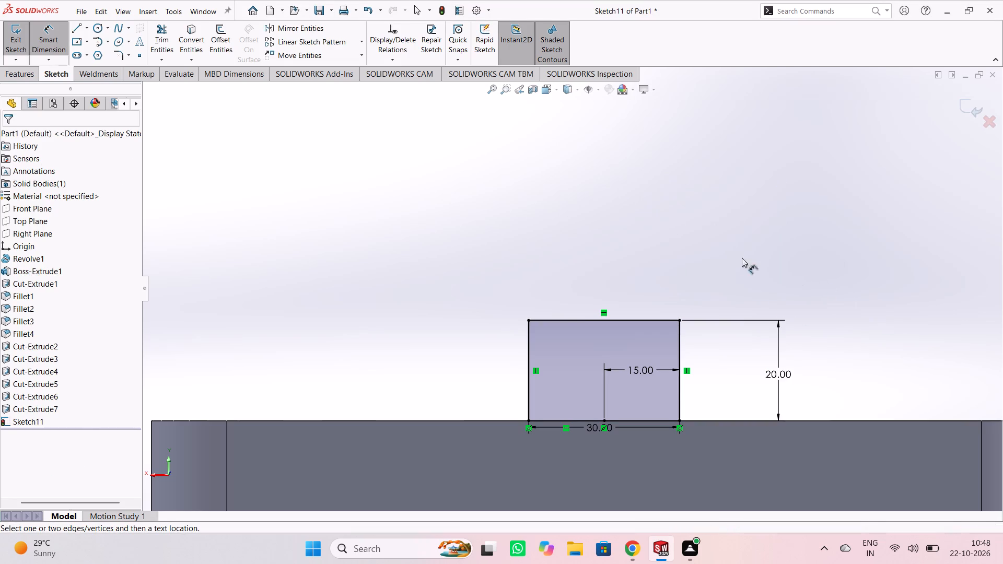
key(Escape)
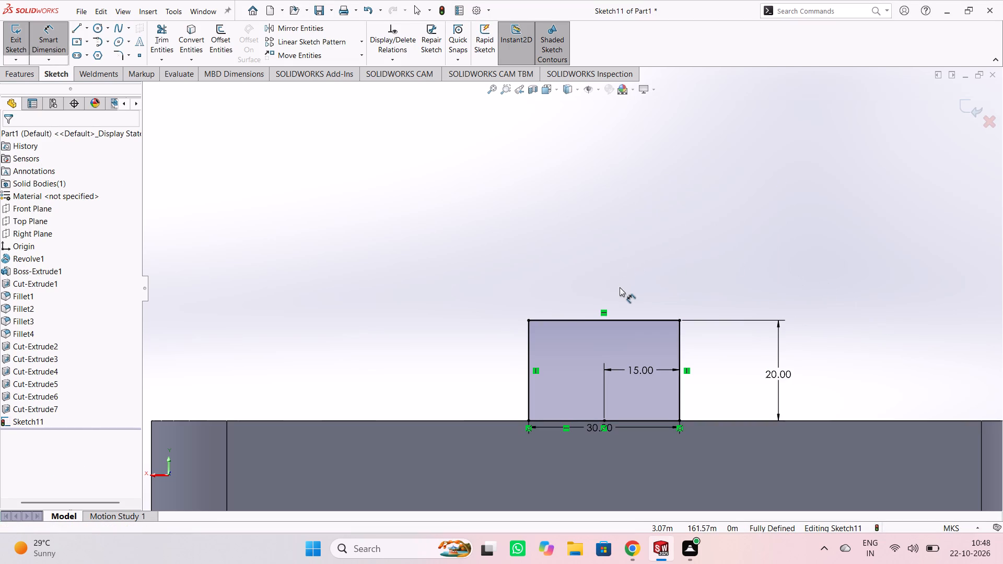
Sketch a 15 m radius circle centred on the midpoint of the rectangle's top line, reaching its upper right corner.
click(92, 25)
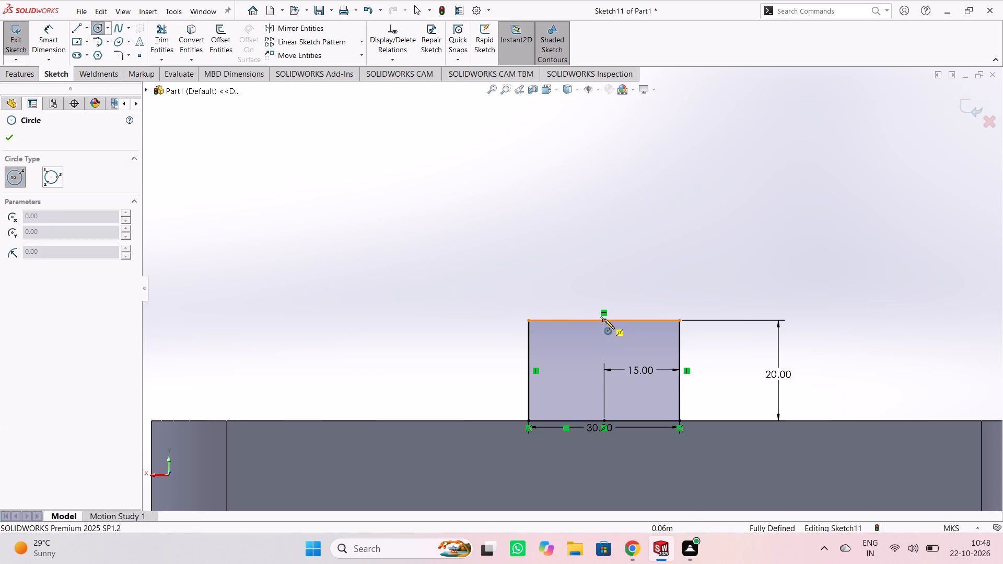
click(604, 320)
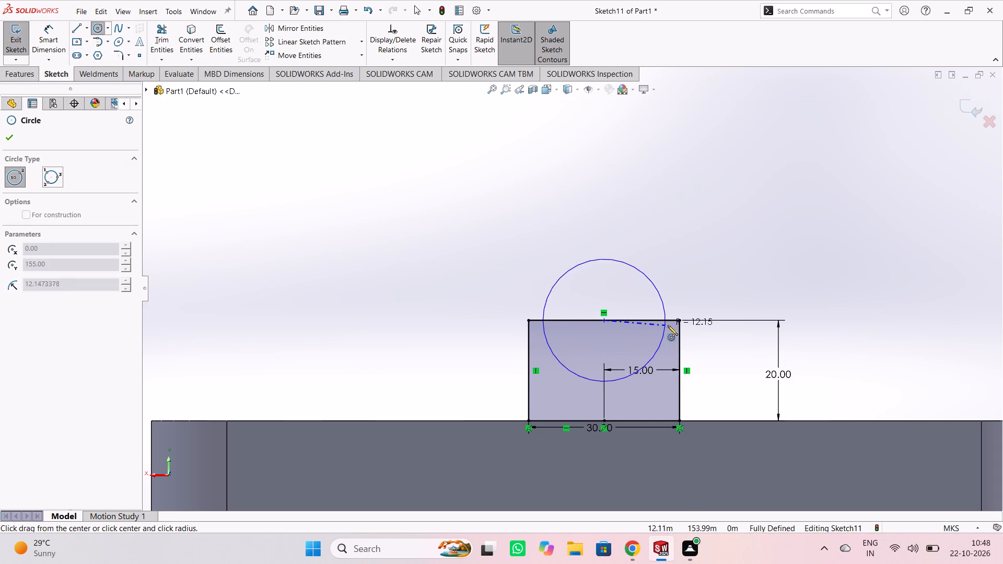
click(678, 320)
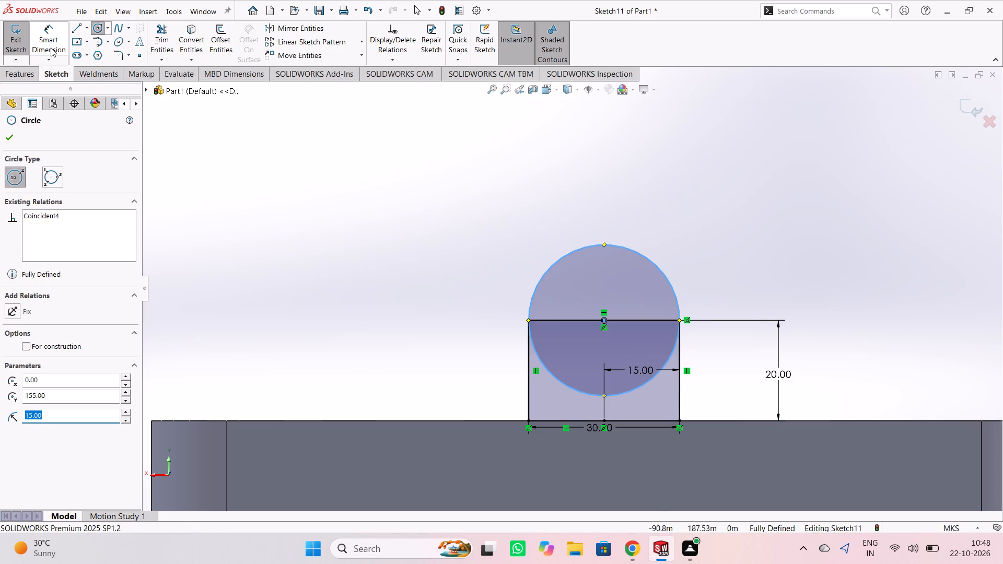
key(Escape)
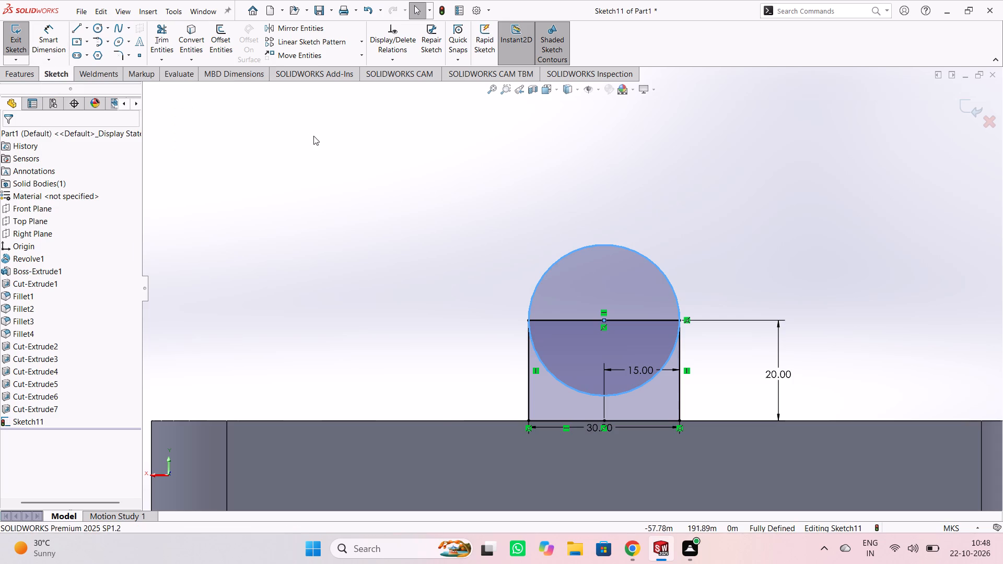
Examine the lug sketch's rectangle and circle from all sides, checking how the profile sits on the flange edge.
middle_drag(308, 203, 376, 264)
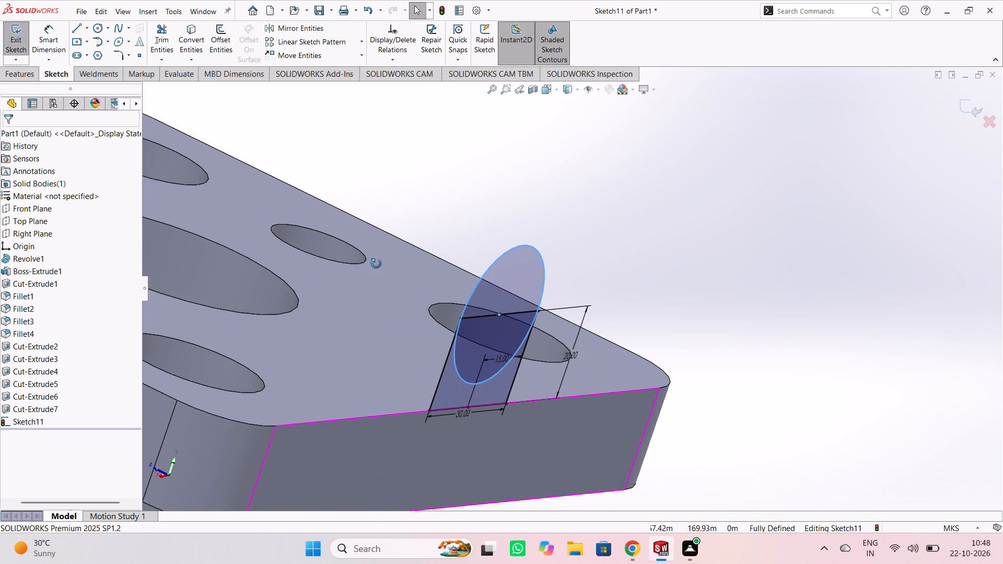
middle_drag(376, 264, 449, 296)
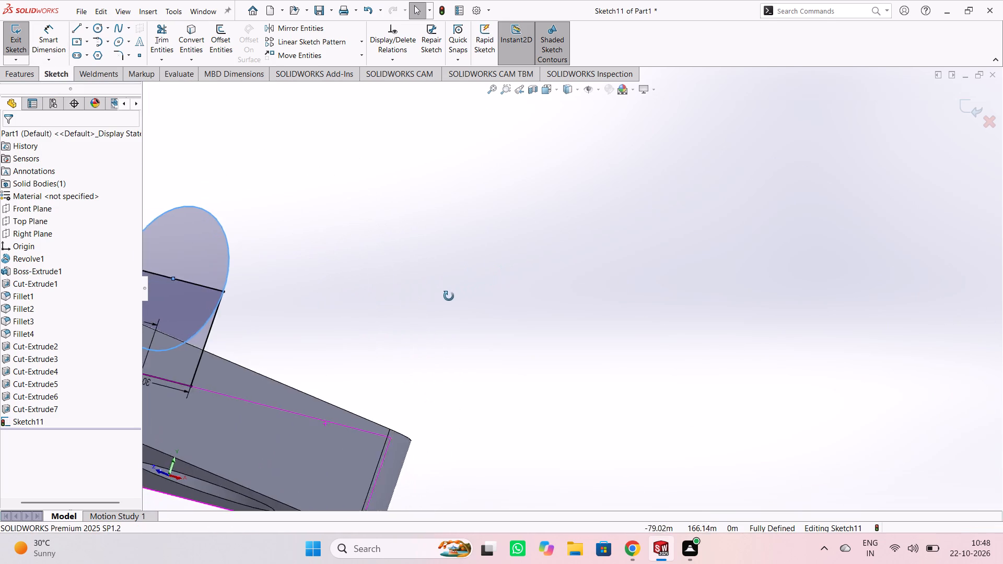
middle_drag(449, 296, 412, 297)
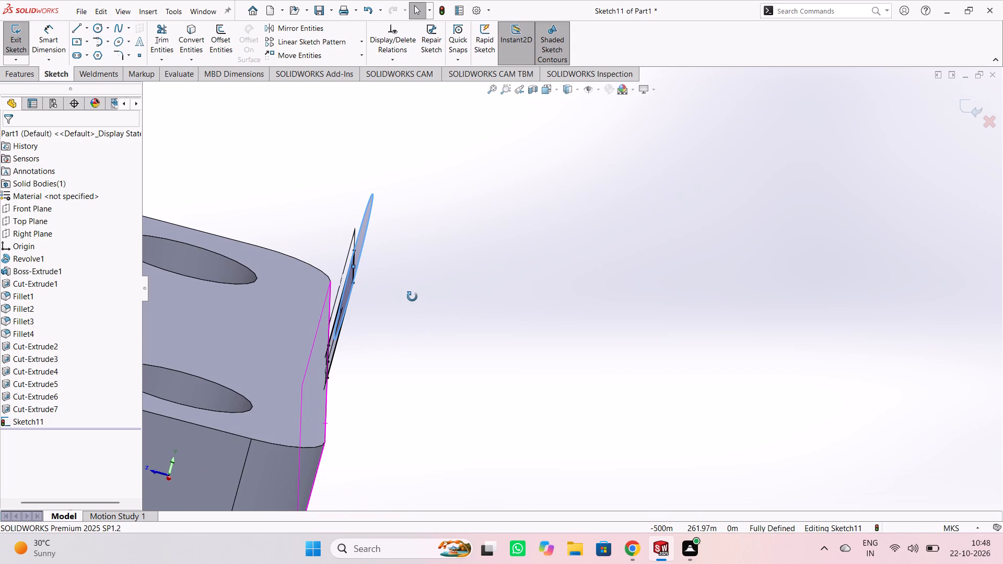
middle_drag(412, 297, 412, 296)
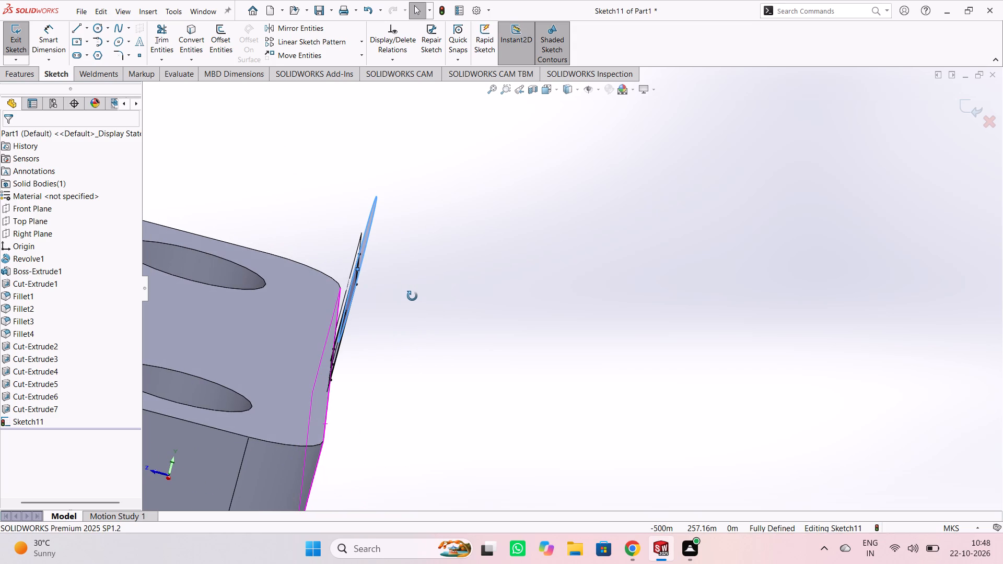
middle_drag(412, 296, 387, 293)
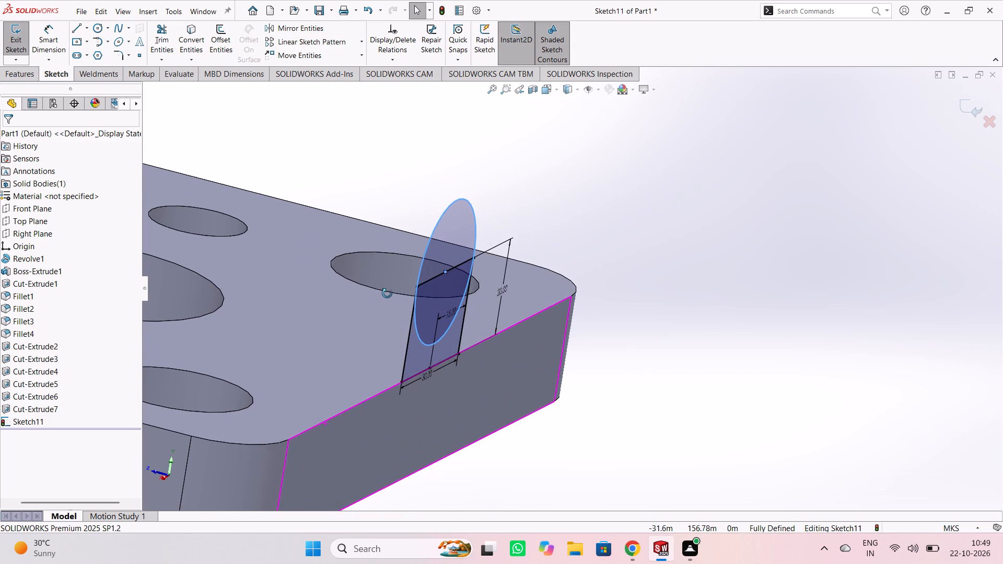
middle_drag(387, 293, 394, 298)
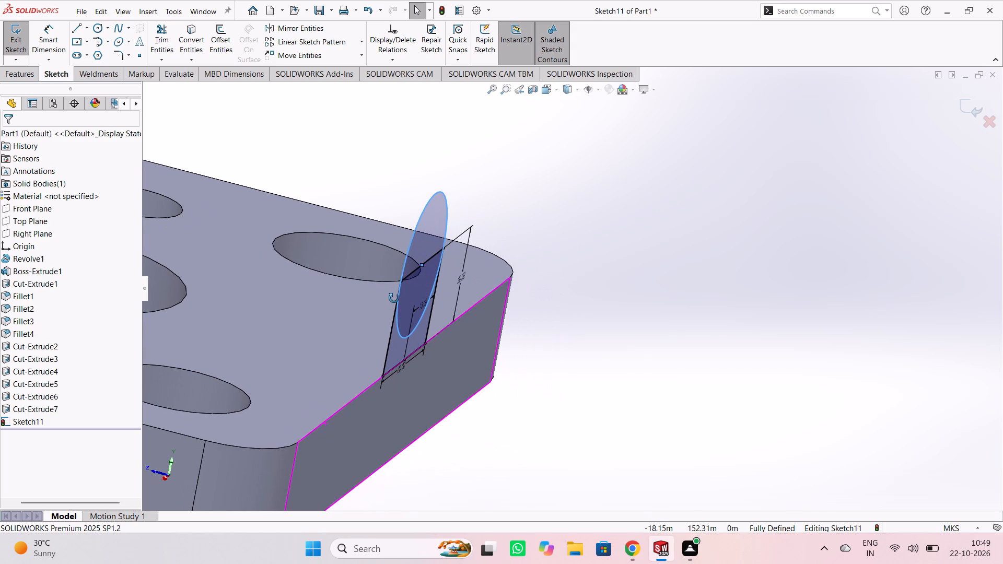
middle_drag(394, 298, 394, 299)
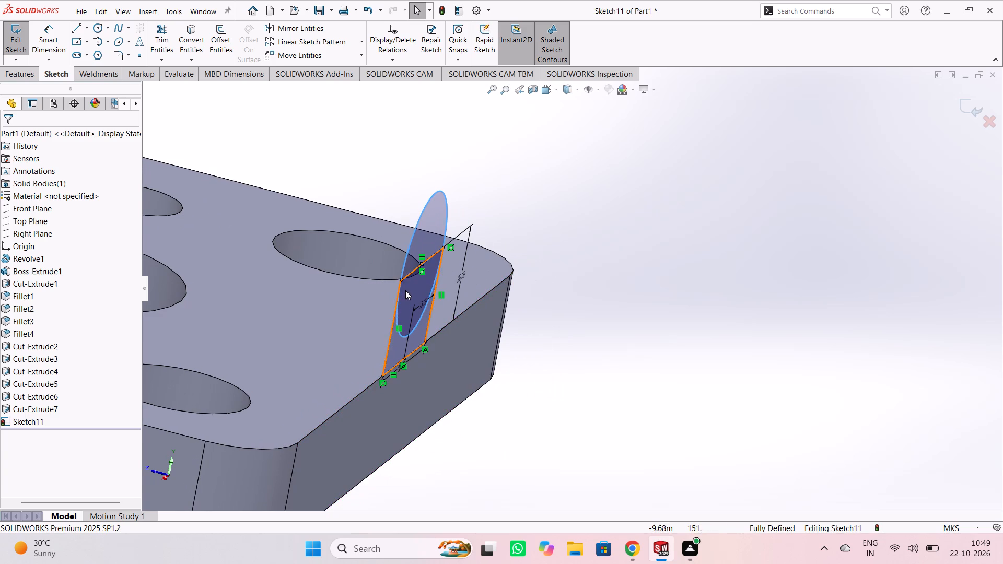
middle_drag(406, 291, 564, 335)
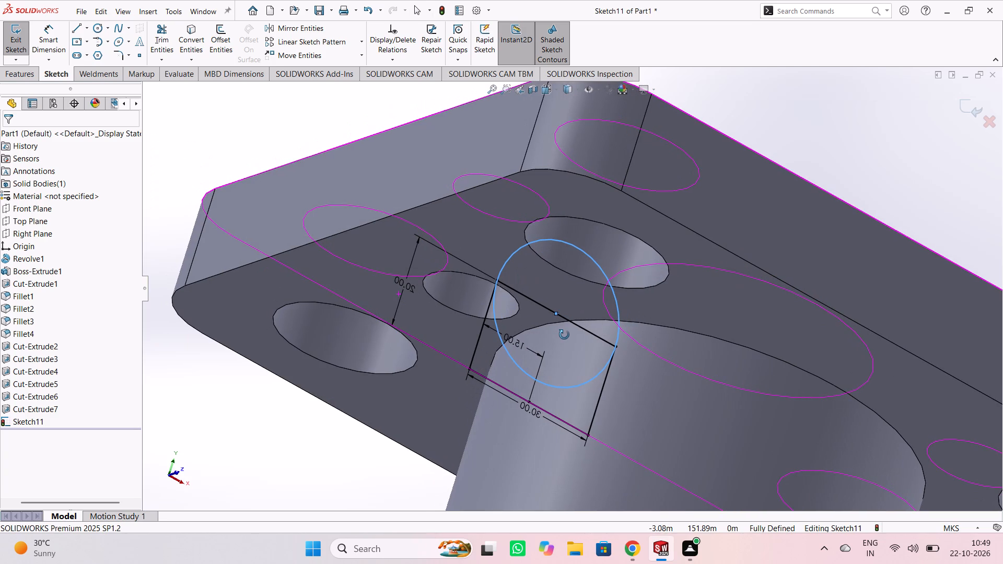
middle_drag(564, 335, 564, 336)
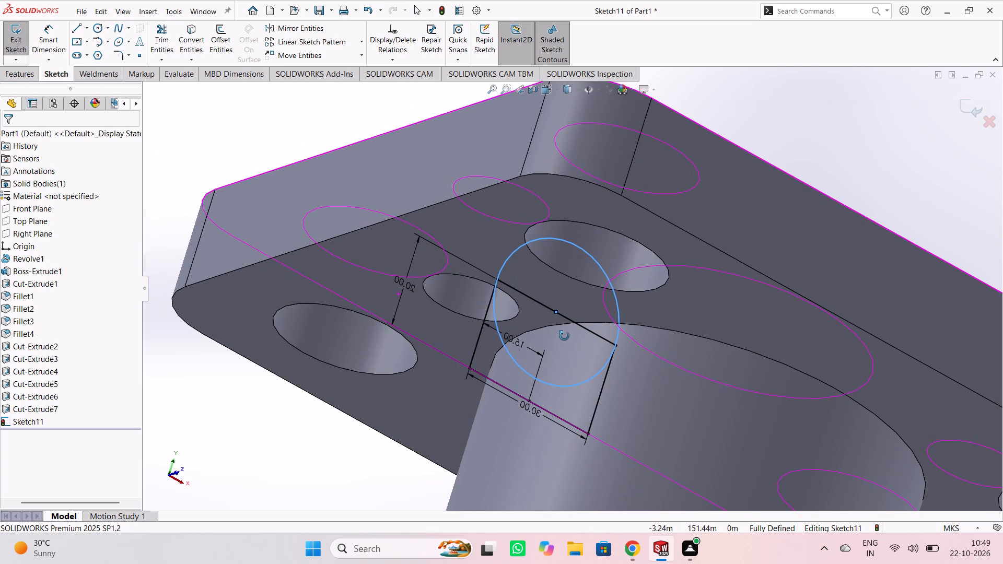
middle_drag(564, 336, 605, 329)
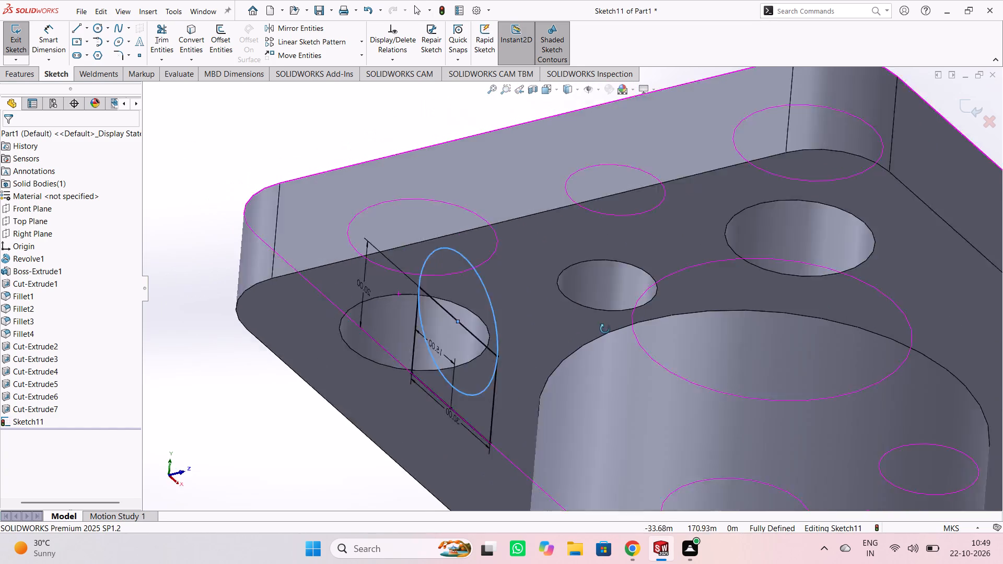
middle_drag(605, 329, 634, 326)
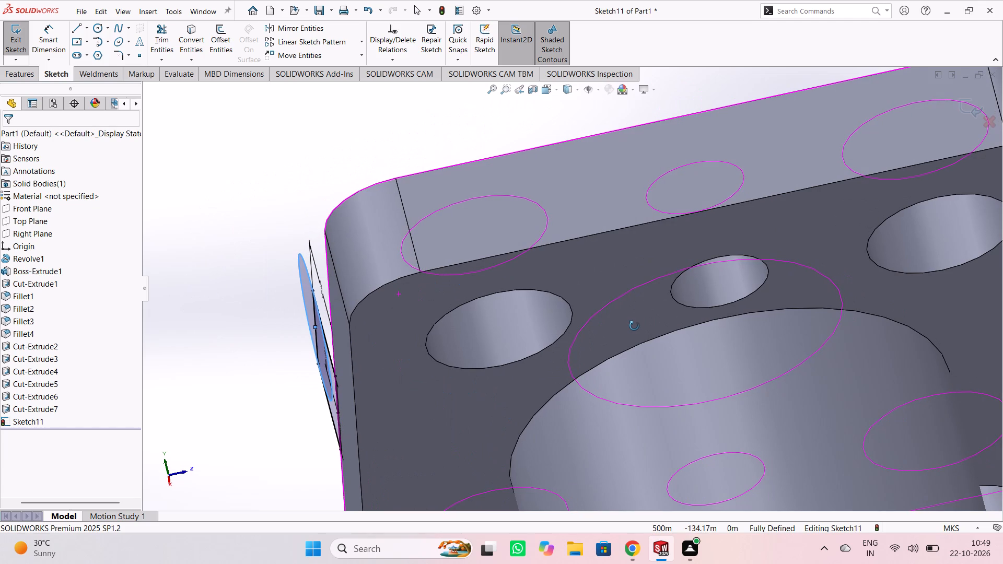
middle_drag(634, 326, 787, 316)
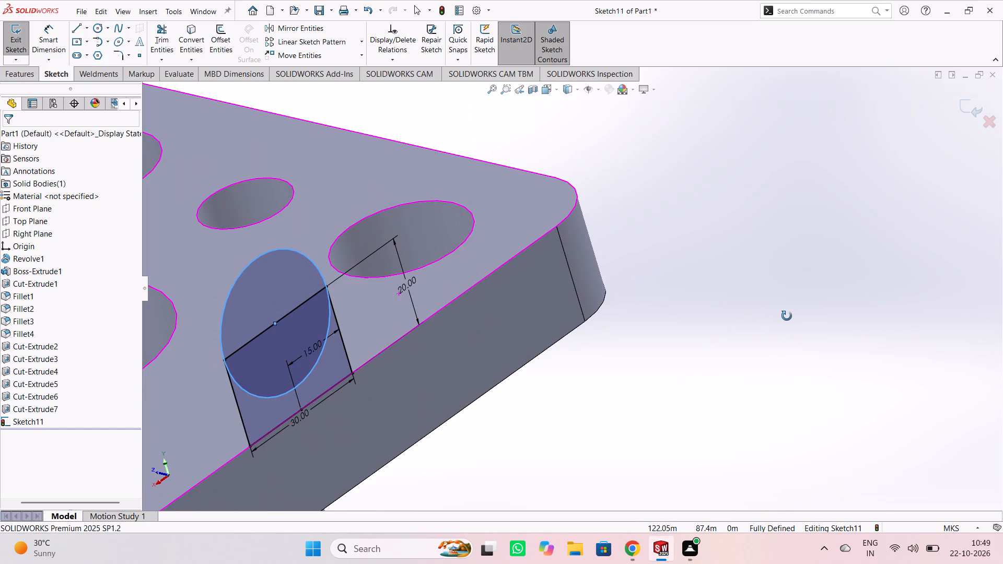
middle_drag(787, 316, 773, 329)
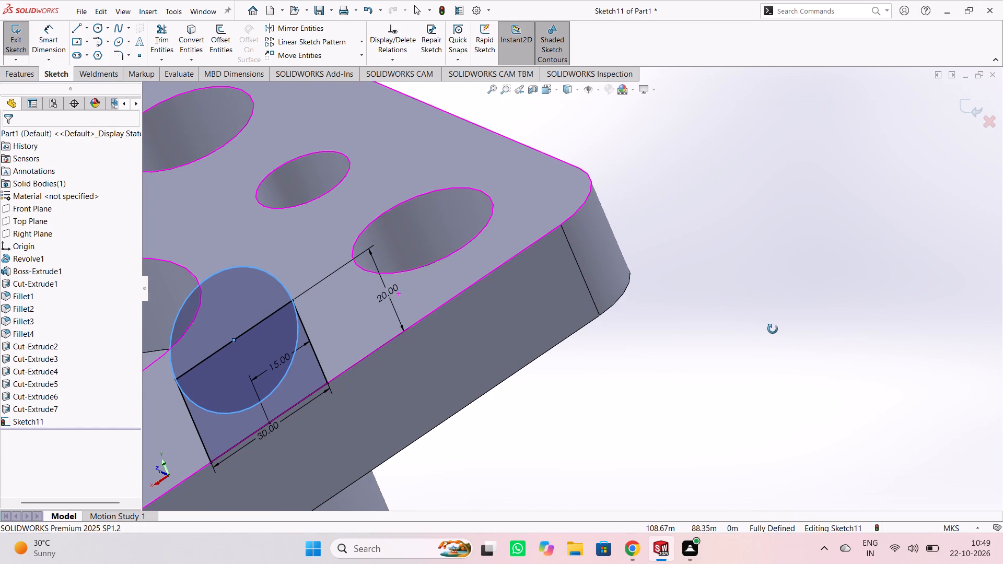
middle_drag(773, 329, 772, 329)
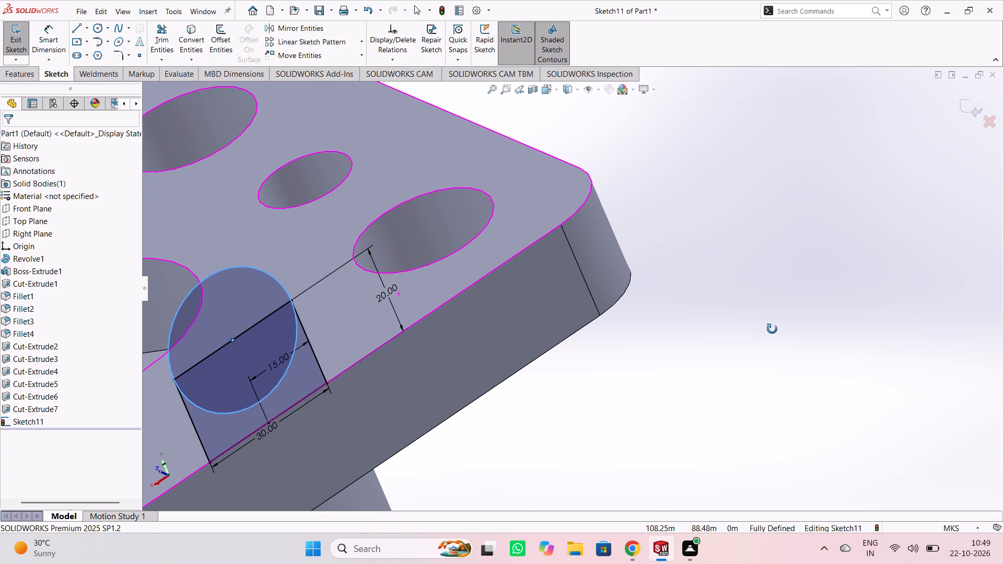
middle_drag(772, 329, 772, 329)
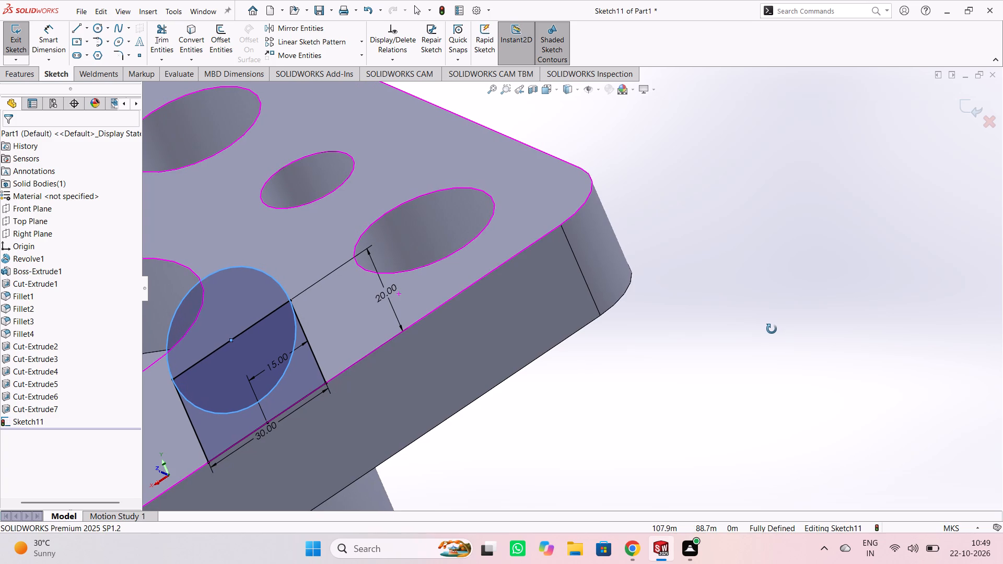
middle_drag(772, 329, 771, 328)
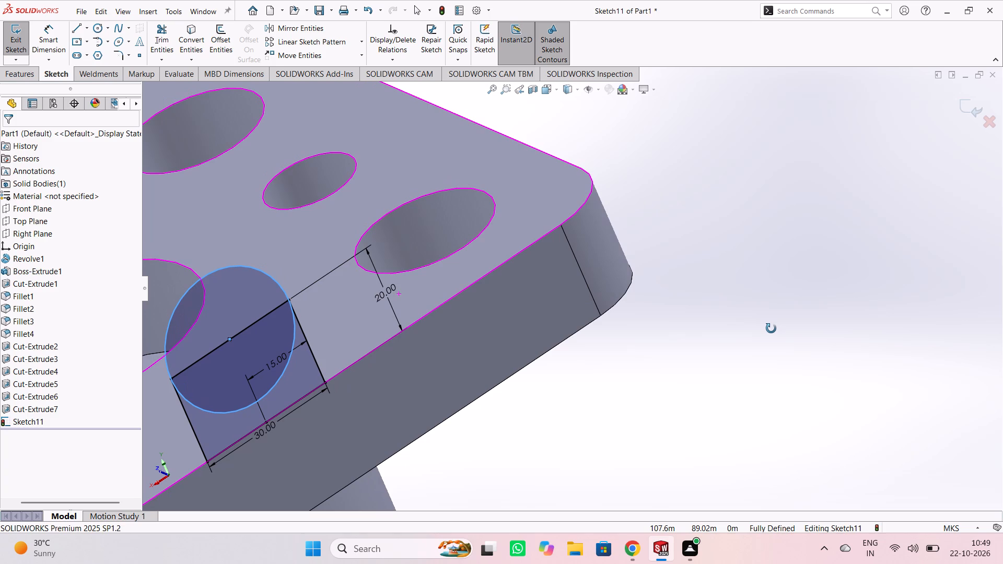
middle_drag(771, 328, 812, 324)
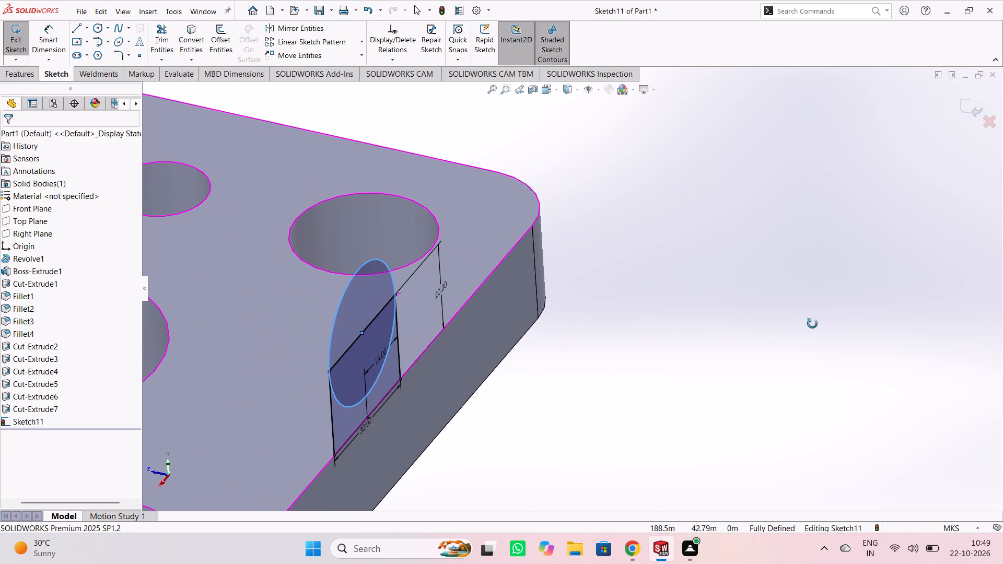
middle_drag(812, 324, 802, 342)
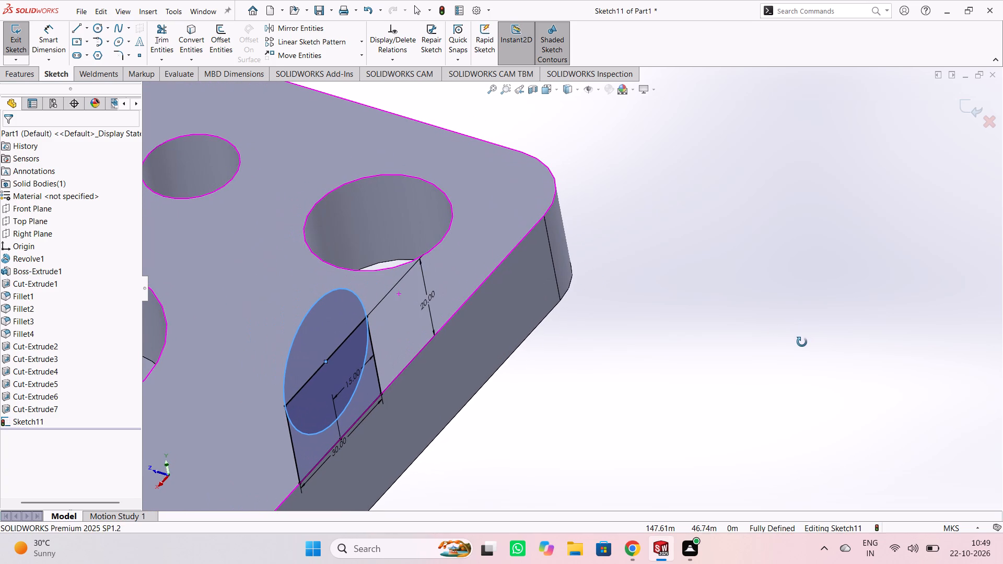
middle_drag(802, 342, 859, 328)
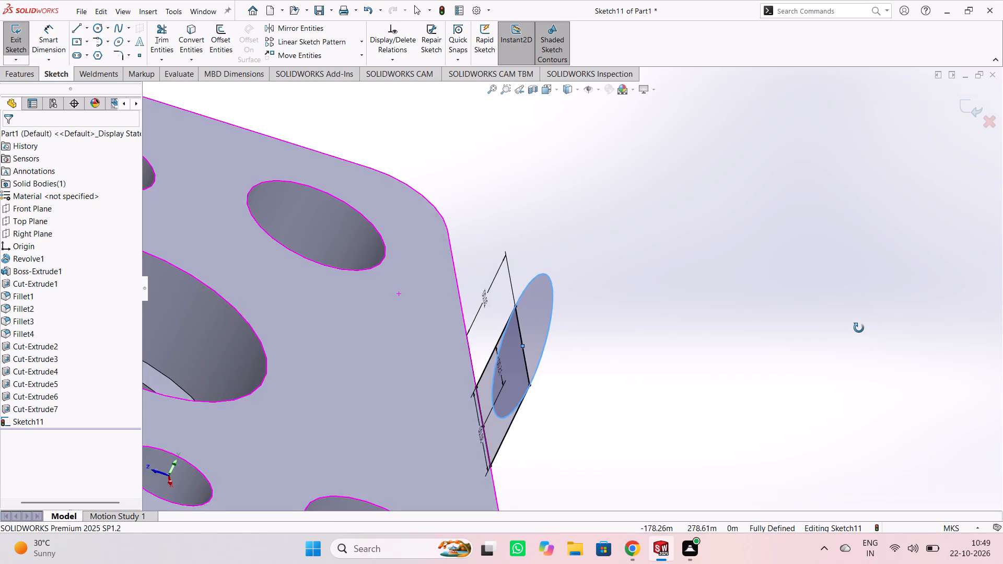
middle_drag(859, 328, 788, 328)
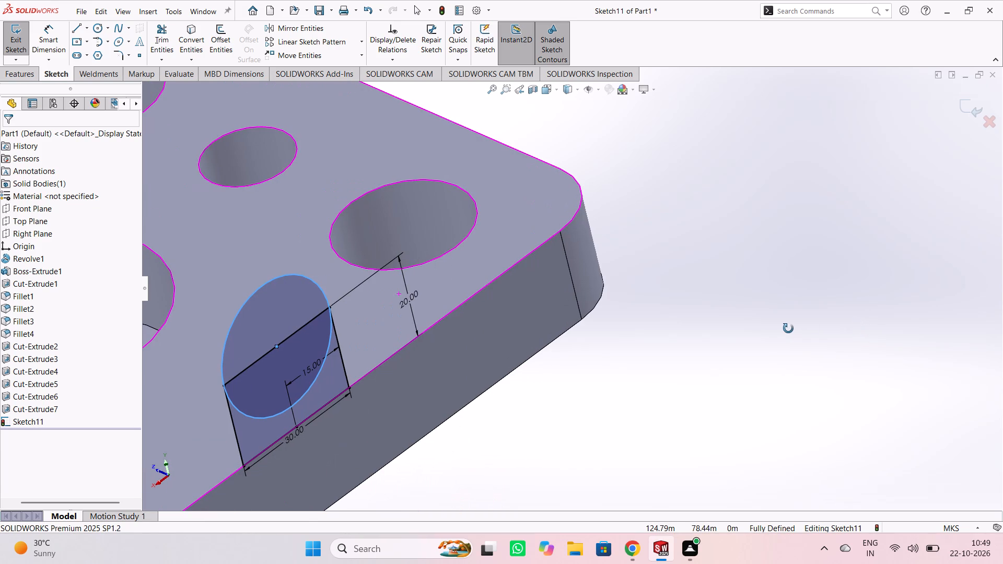
middle_drag(788, 328, 809, 325)
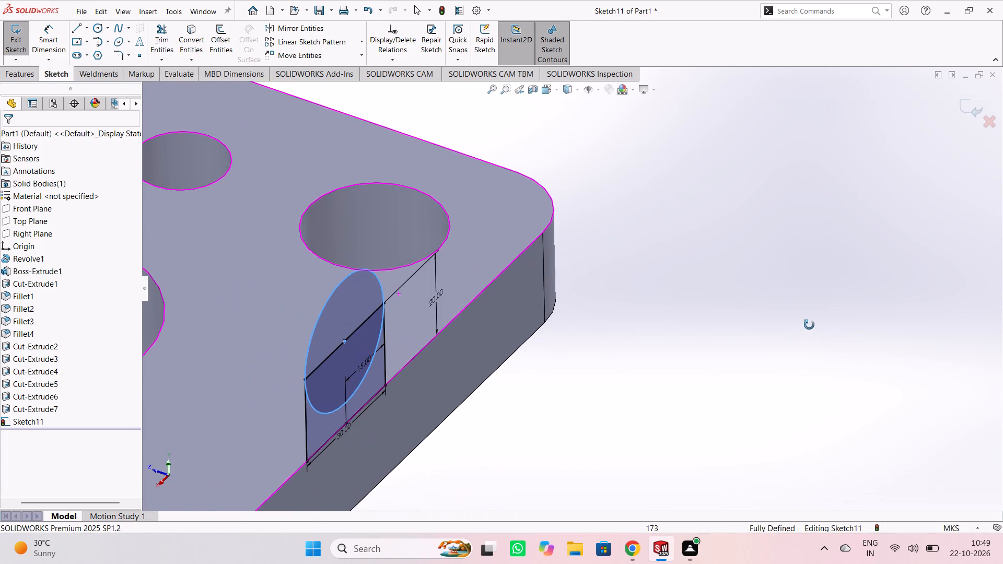
middle_drag(809, 325, 809, 278)
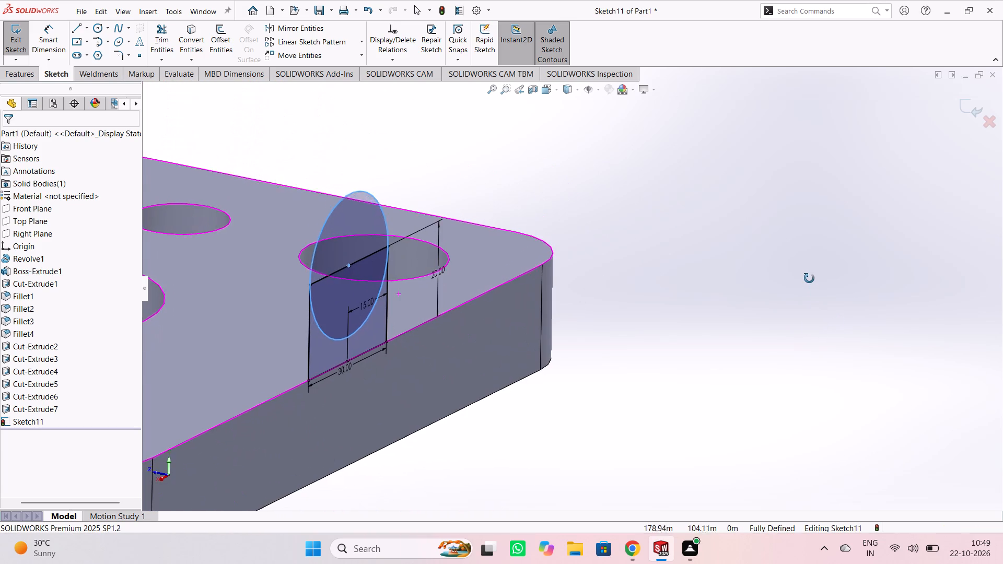
middle_drag(809, 278, 762, 299)
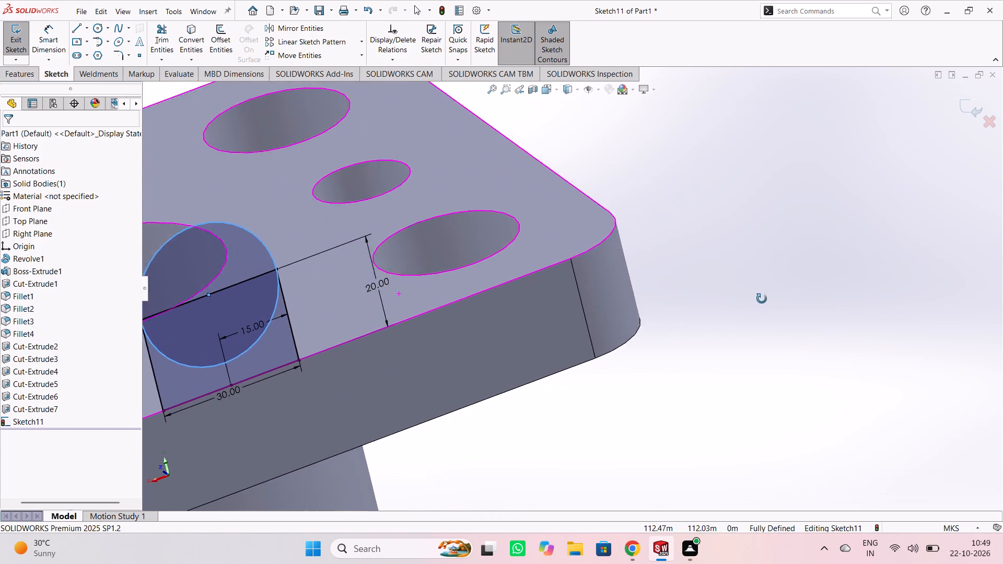
middle_drag(762, 299, 492, 342)
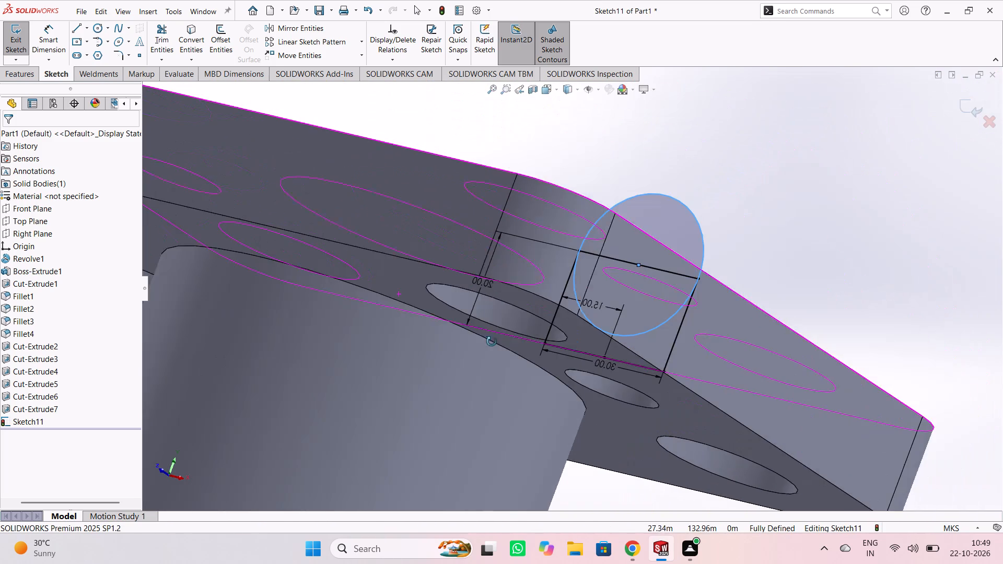
middle_drag(492, 342, 663, 356)
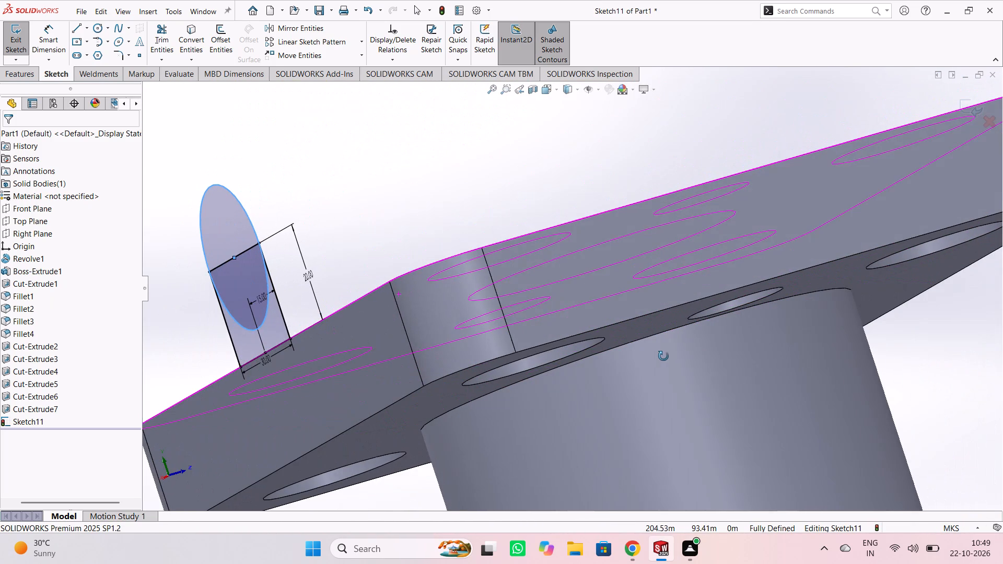
middle_drag(663, 356, 689, 378)
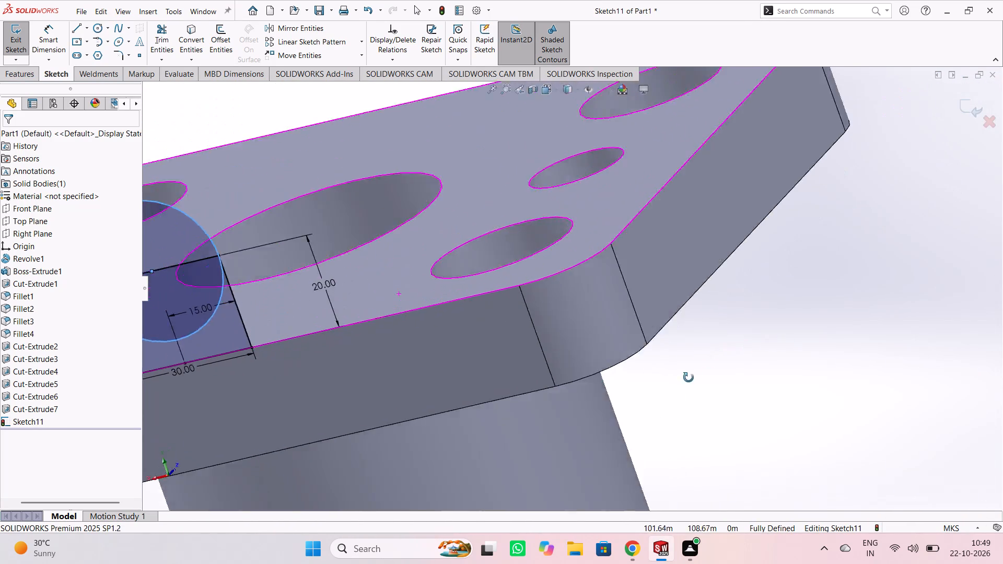
middle_drag(689, 378, 568, 420)
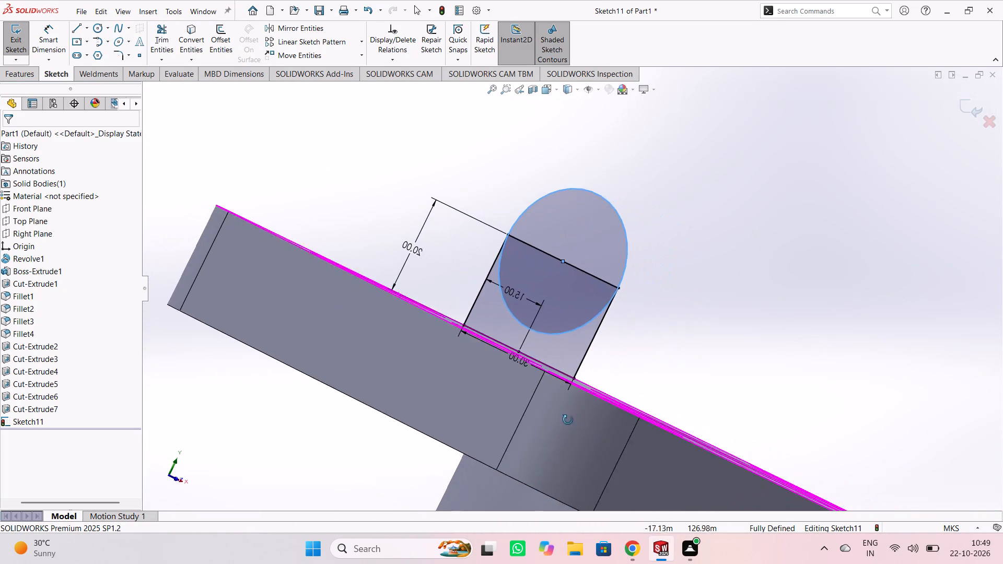
middle_drag(568, 420, 725, 409)
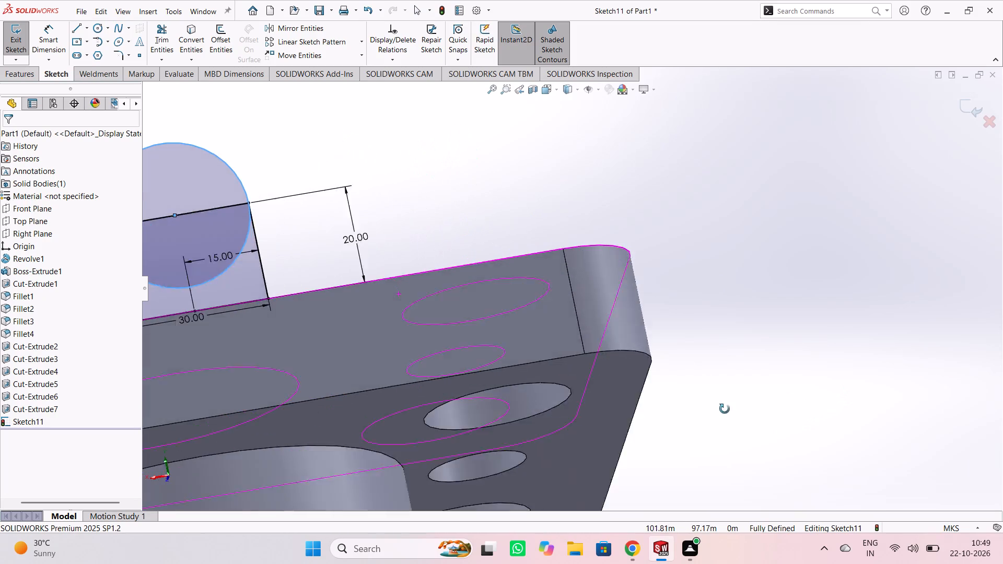
middle_drag(725, 409, 857, 399)
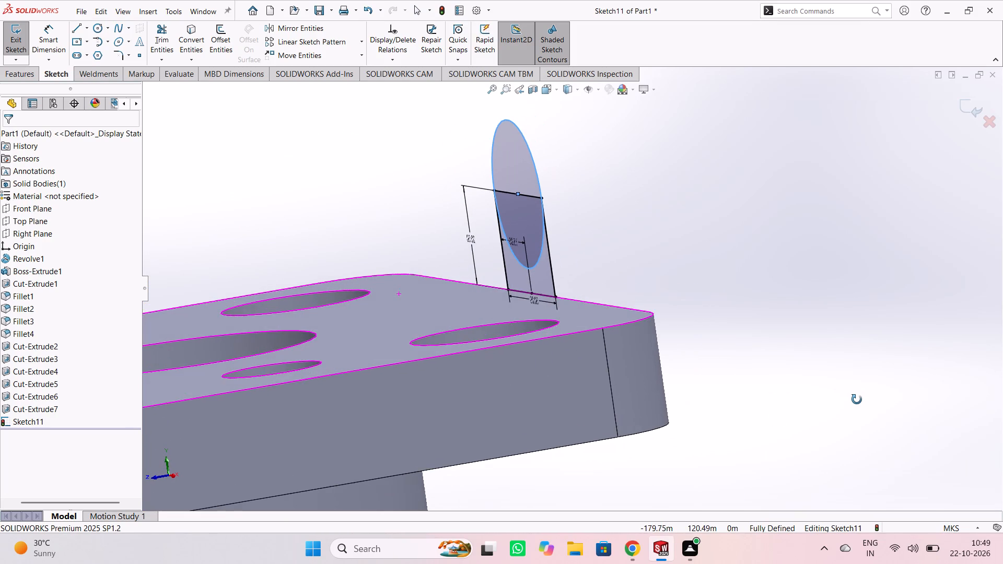
middle_drag(857, 399, 838, 416)
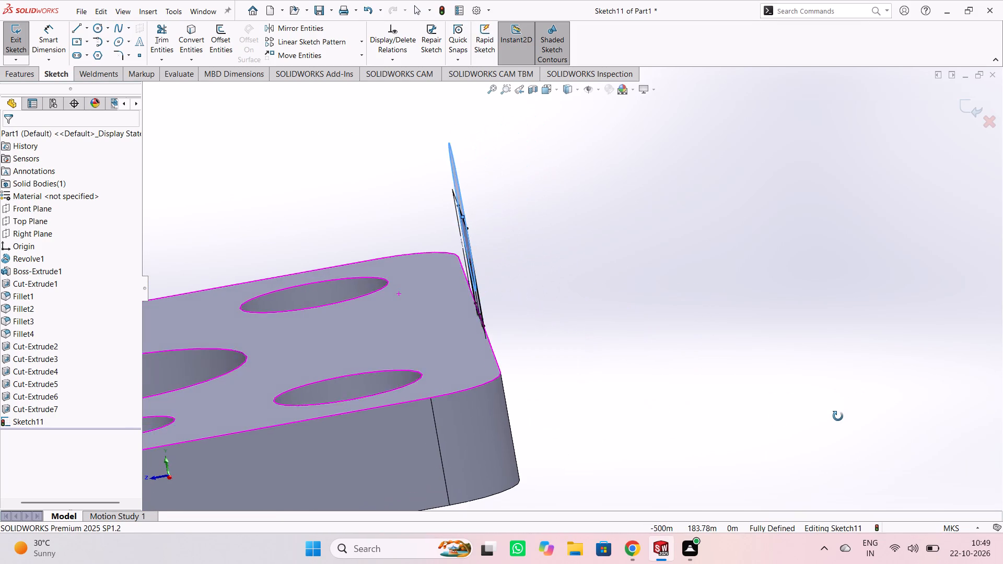
middle_drag(838, 416, 874, 414)
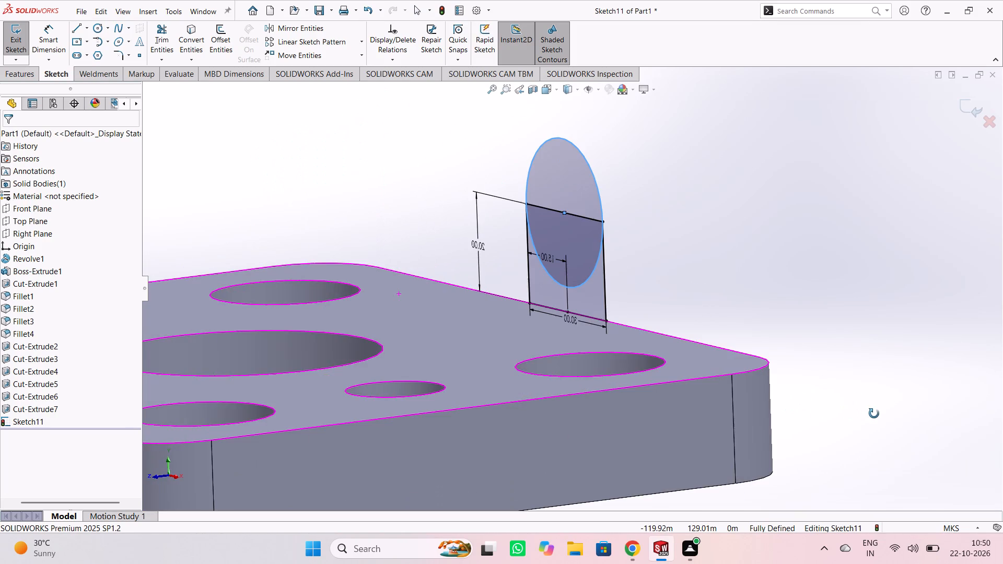
middle_drag(874, 414, 852, 422)
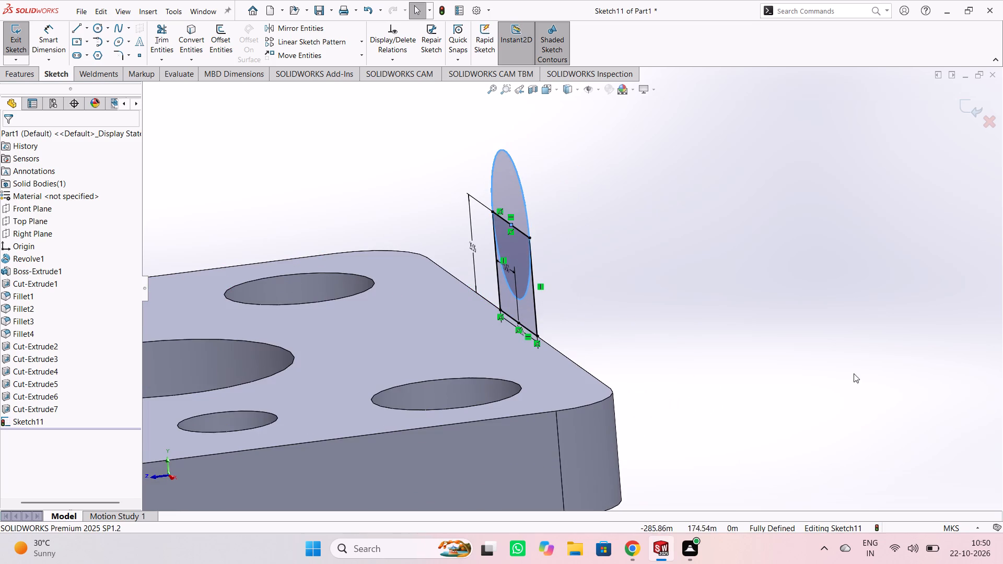
middle_drag(847, 337, 835, 366)
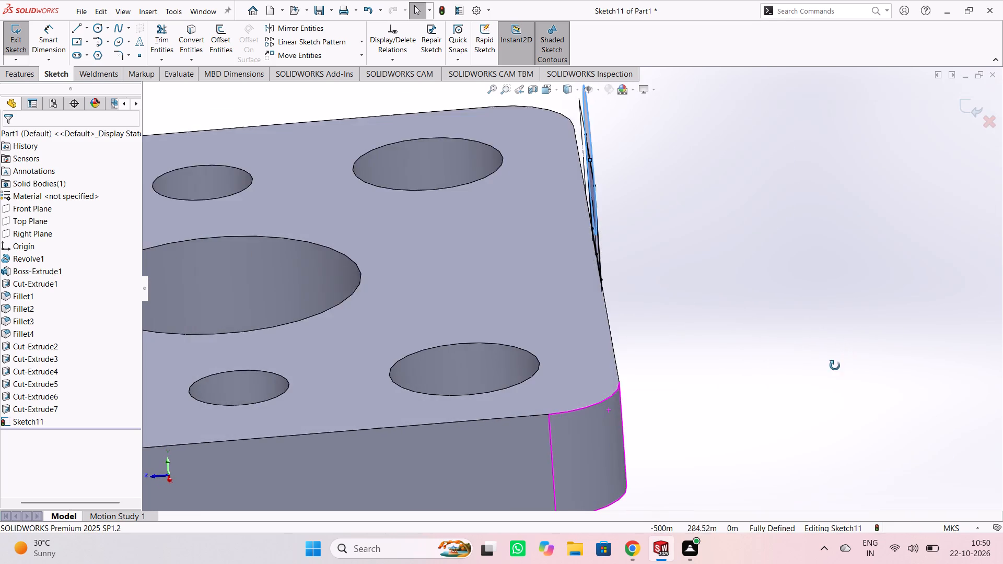
middle_drag(835, 366, 804, 357)
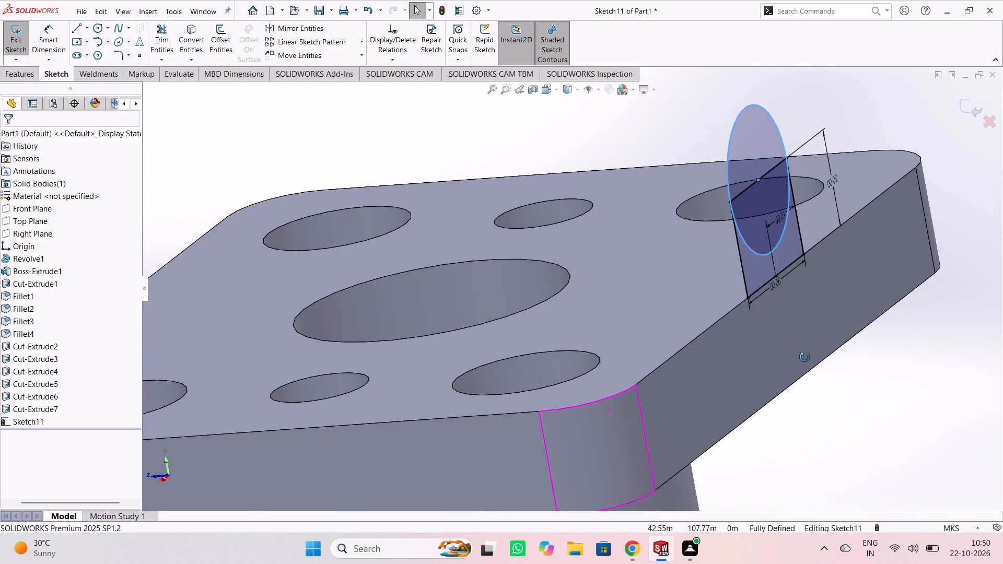
middle_drag(804, 357, 874, 360)
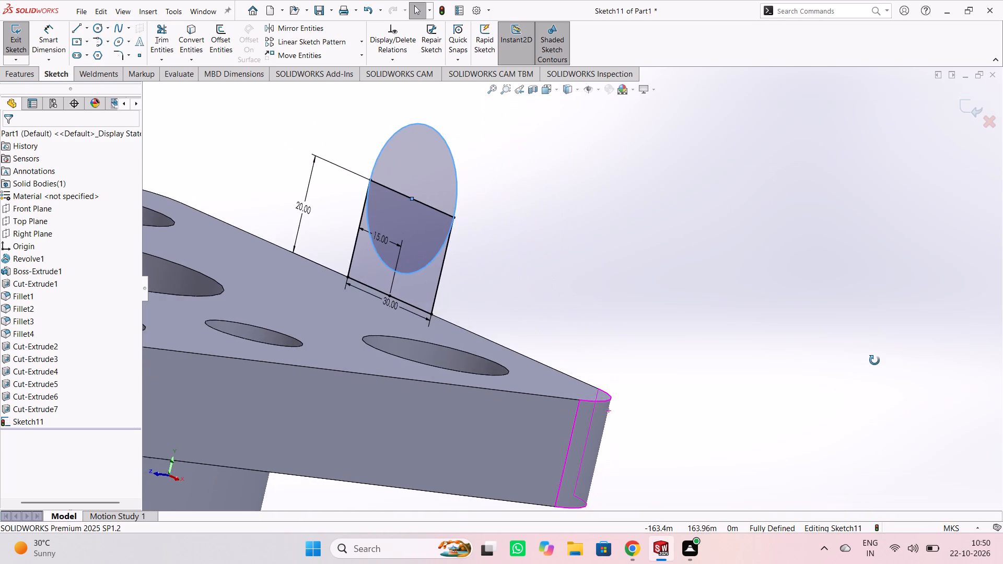
Examine the overlapping rectangle and circle of the lug sketch against the flange from several angles and distances.
middle_drag(874, 360, 821, 363)
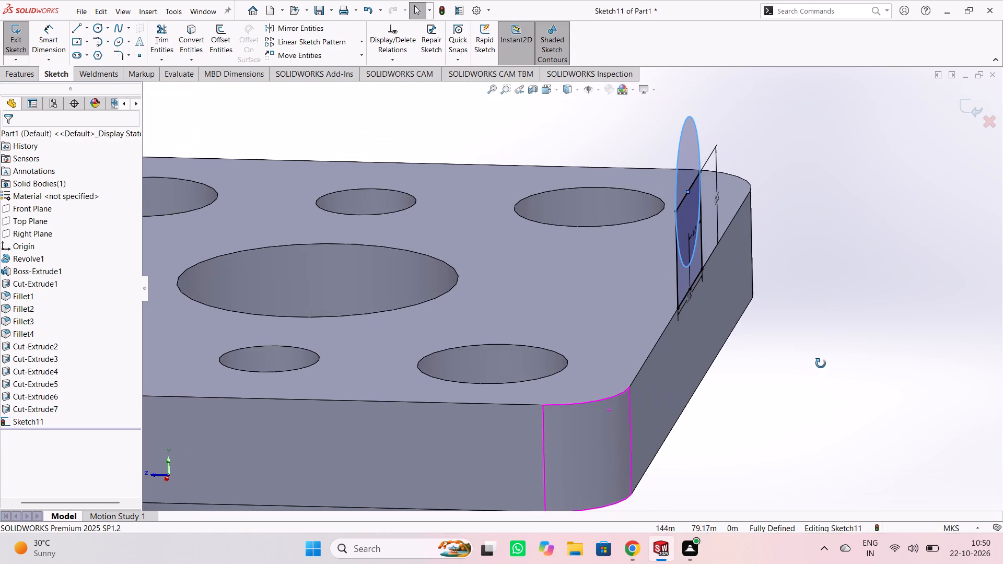
middle_drag(821, 363, 785, 349)
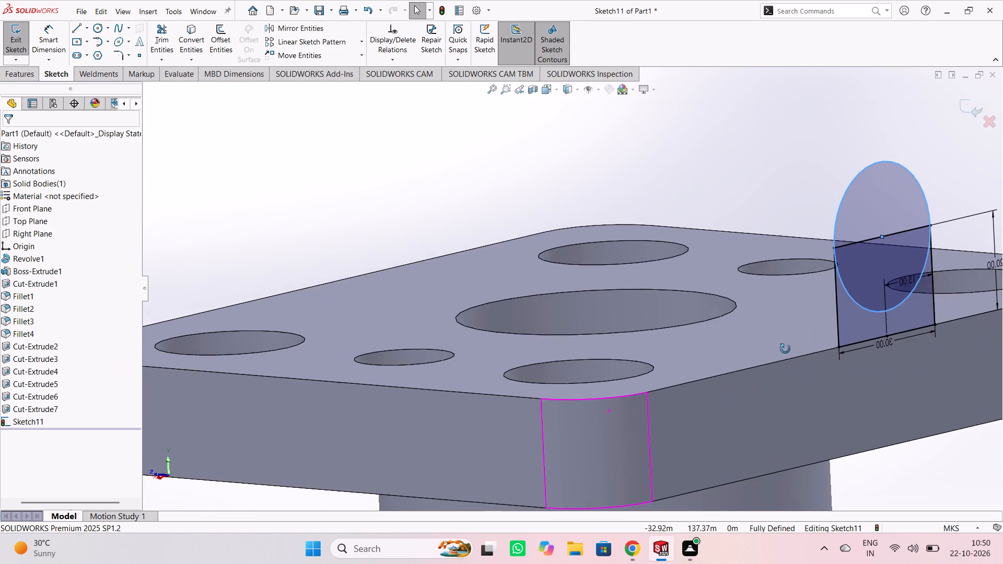
middle_drag(785, 349, 810, 343)
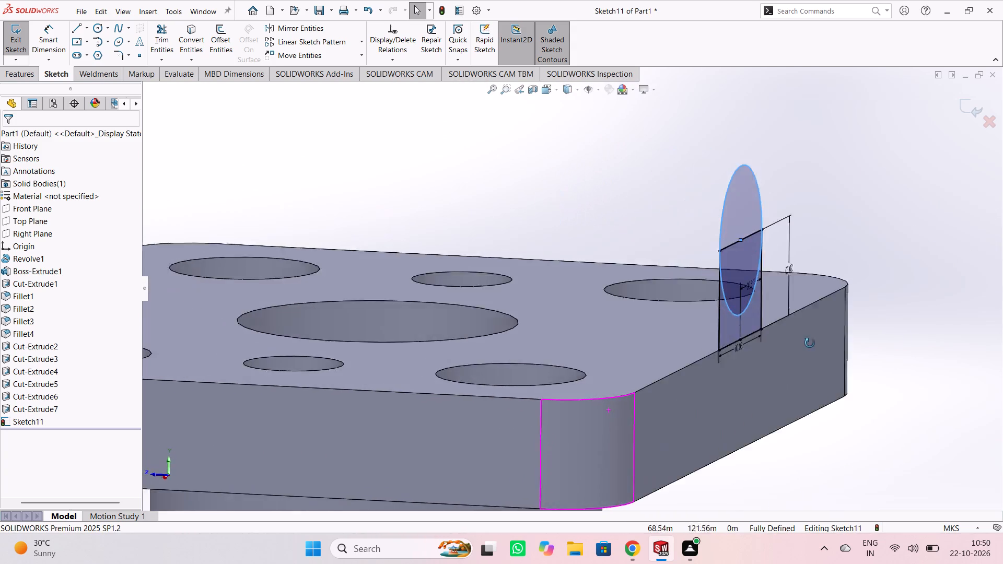
middle_drag(810, 343, 772, 333)
scroll(778, 331, up, 1)
scroll(777, 329, down, 1)
scroll(828, 328, up, 3)
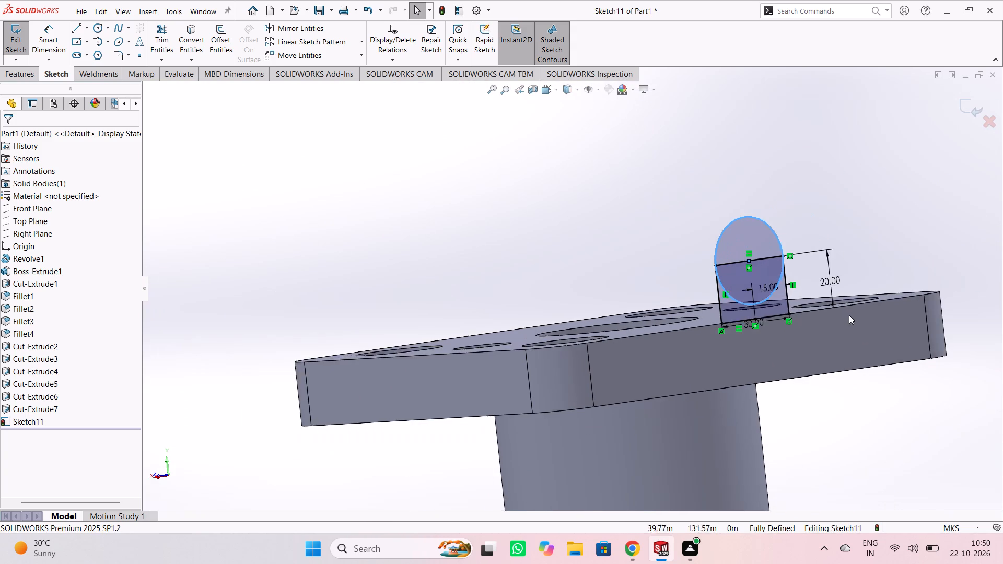
scroll(849, 315, up, 1)
scroll(881, 256, down, 2)
scroll(801, 237, down, 3)
scroll(768, 243, up, 3)
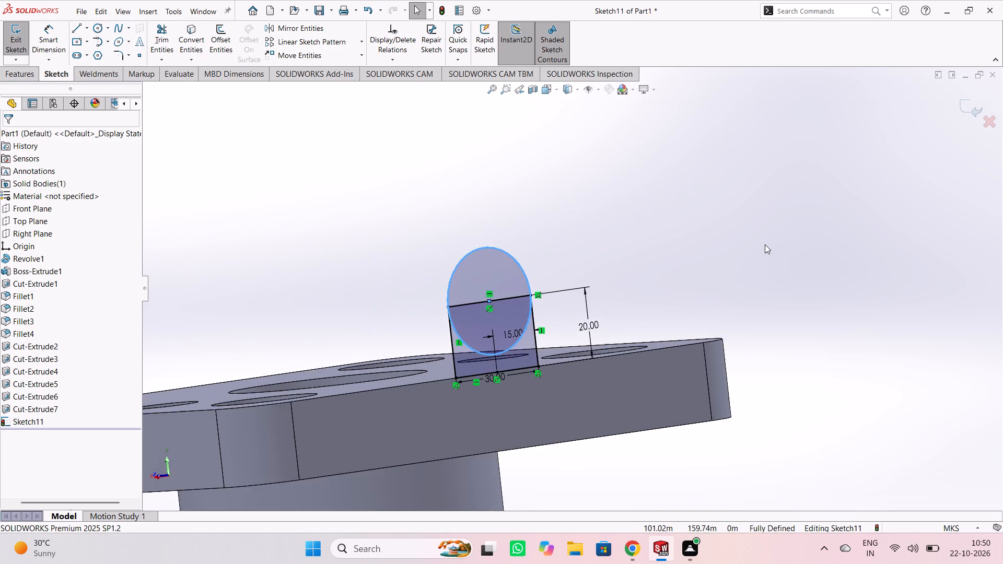
scroll(670, 240, down, 2)
scroll(537, 244, up, 3)
scroll(438, 241, down, 2)
scroll(460, 255, up, 2)
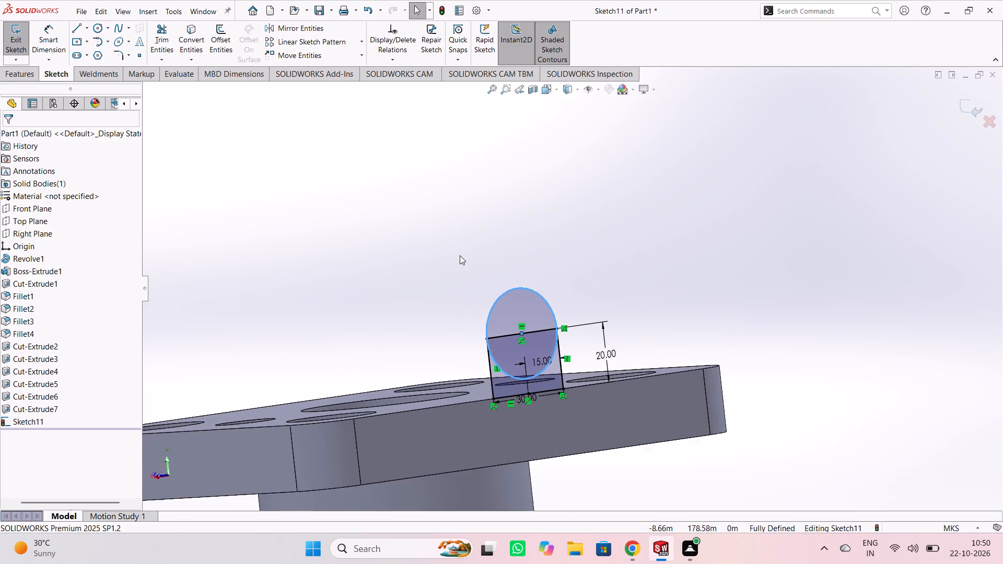
scroll(418, 255, down, 2)
scroll(709, 277, down, 2)
scroll(708, 281, up, 2)
scroll(760, 307, up, 1)
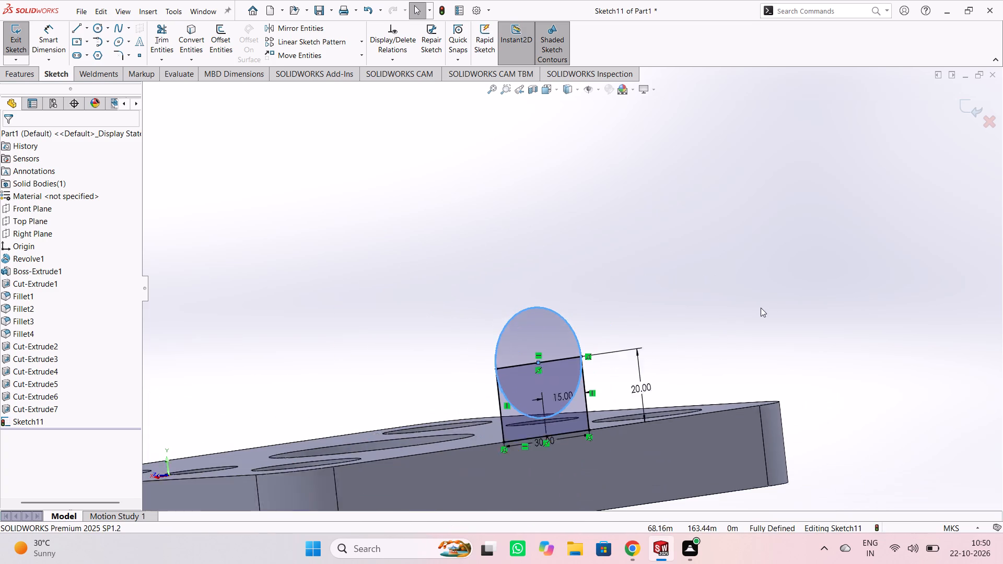
scroll(761, 308, up, 3)
Trim away the rectangle's top line and the circle's lower half, leaving a single round-topped lug outline.
key(ctrl+2)
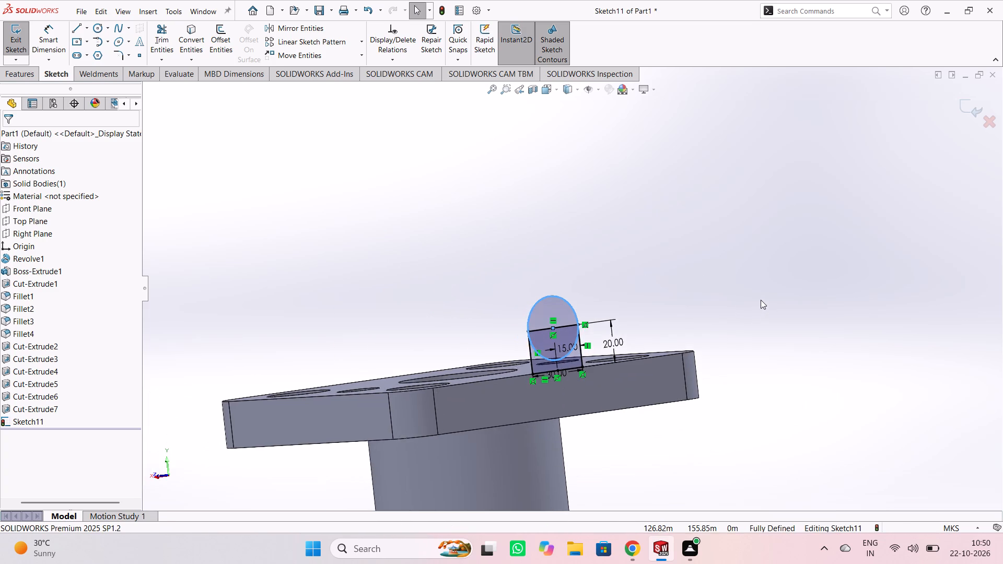
scroll(561, 217, up, 3)
scroll(611, 172, down, 6)
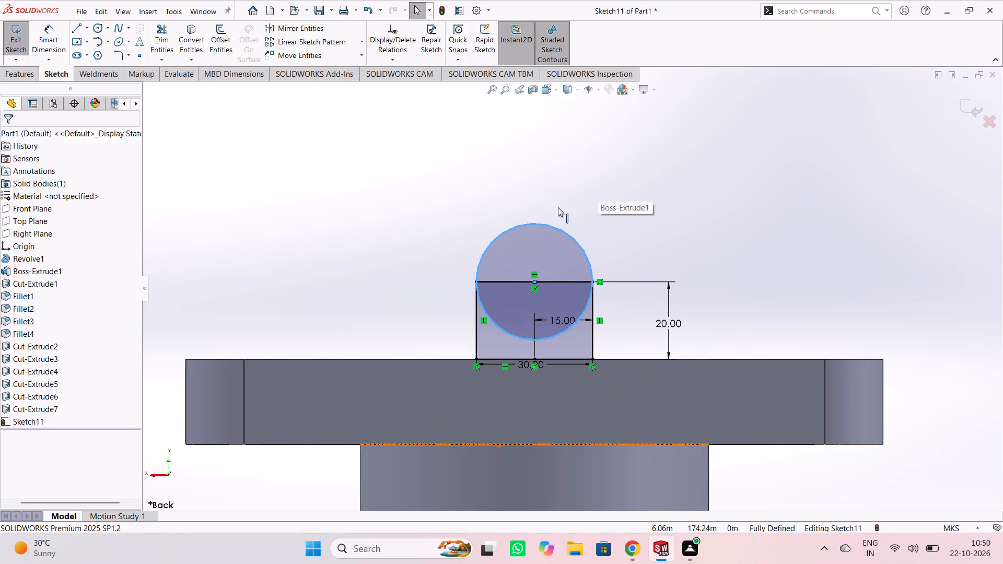
scroll(566, 204, down, 2)
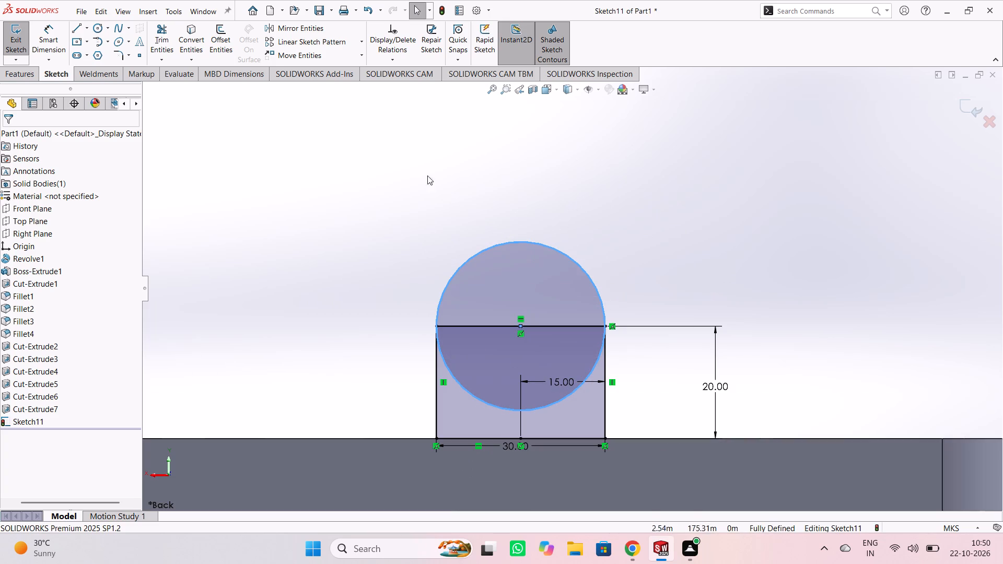
click(156, 39)
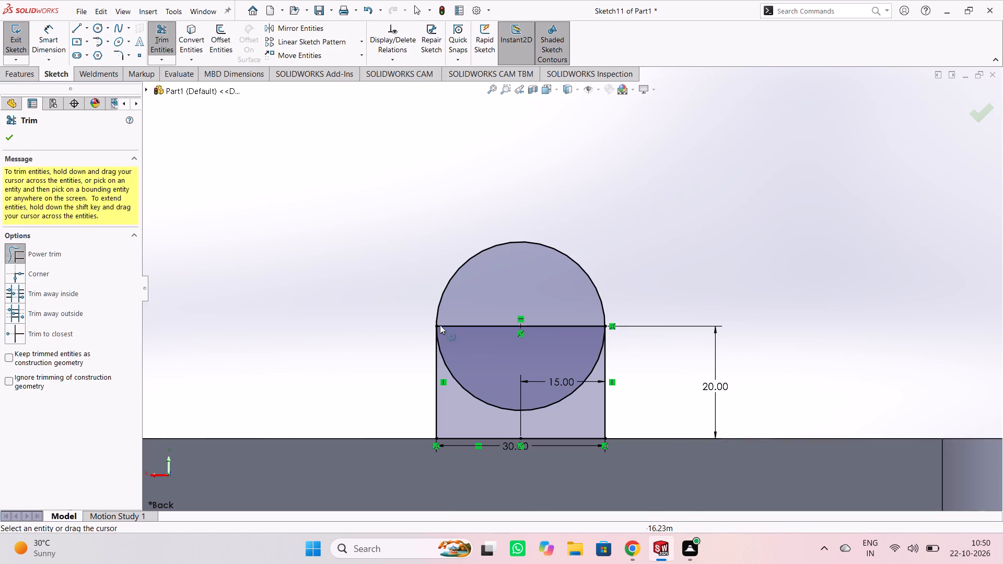
drag(468, 306, 464, 405)
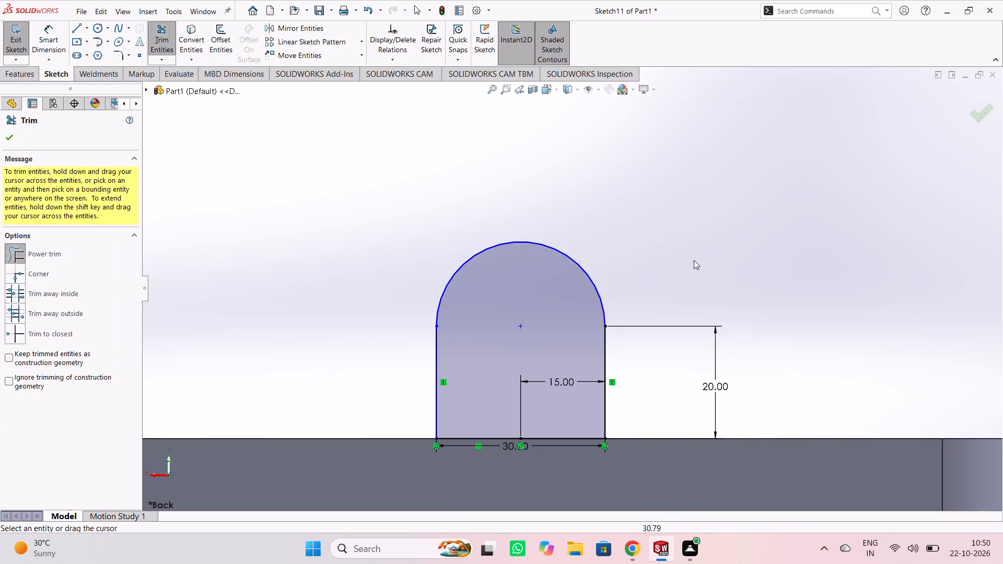
key(Escape)
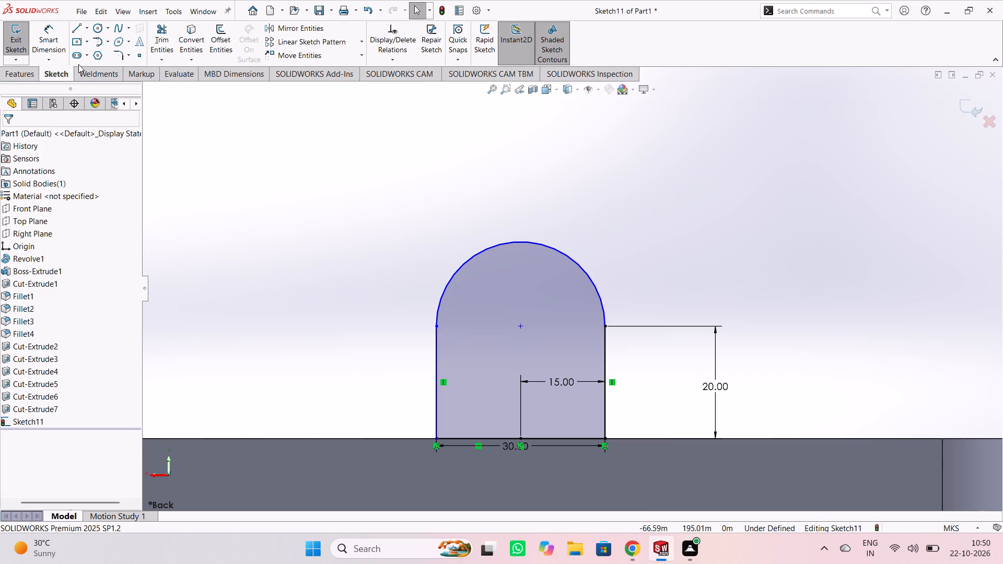
Dimension the lug's top arc with a radius of 15 m.
click(55, 41)
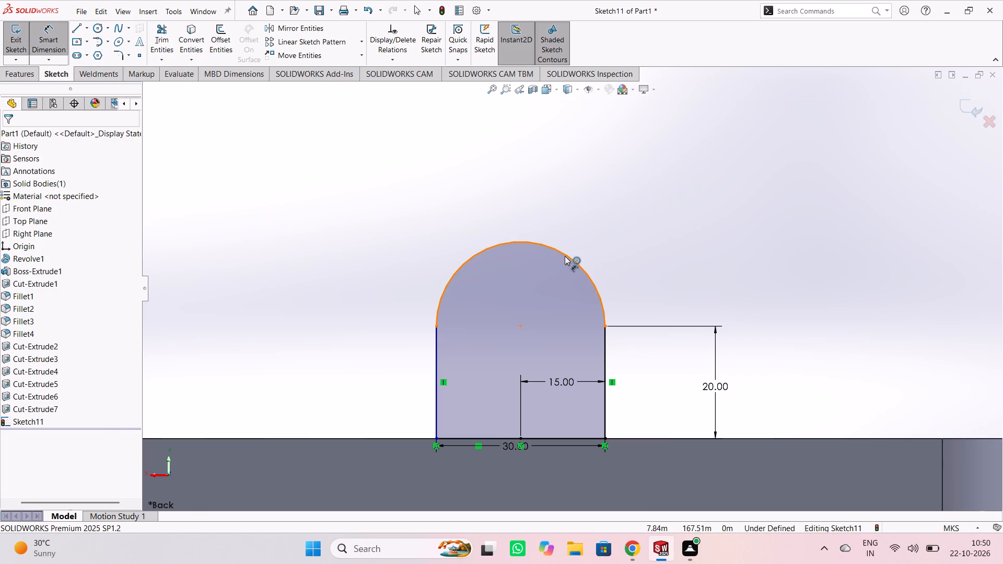
click(565, 256)
click(684, 234)
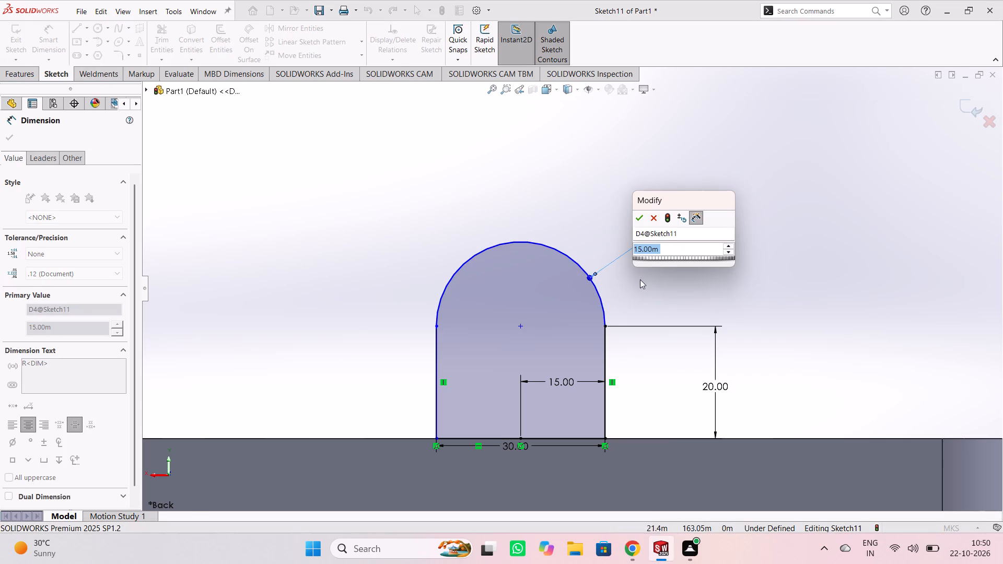
click(637, 219)
click(775, 289)
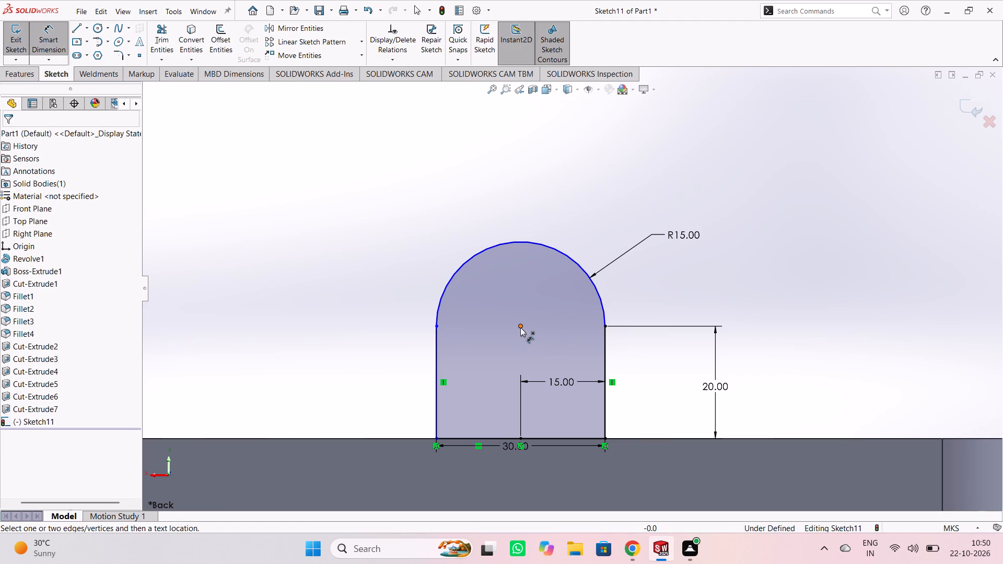
Inspect up close both points where the lug's top arc meets its vertical side lines.
scroll(610, 321, up, 1)
scroll(609, 314, down, 7)
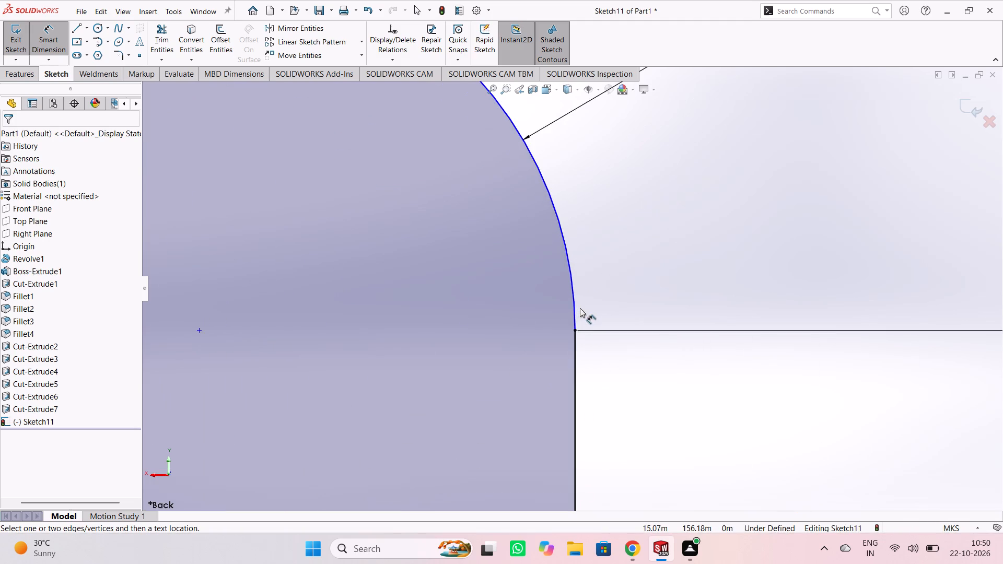
scroll(580, 308, down, 20)
scroll(580, 308, down, 2)
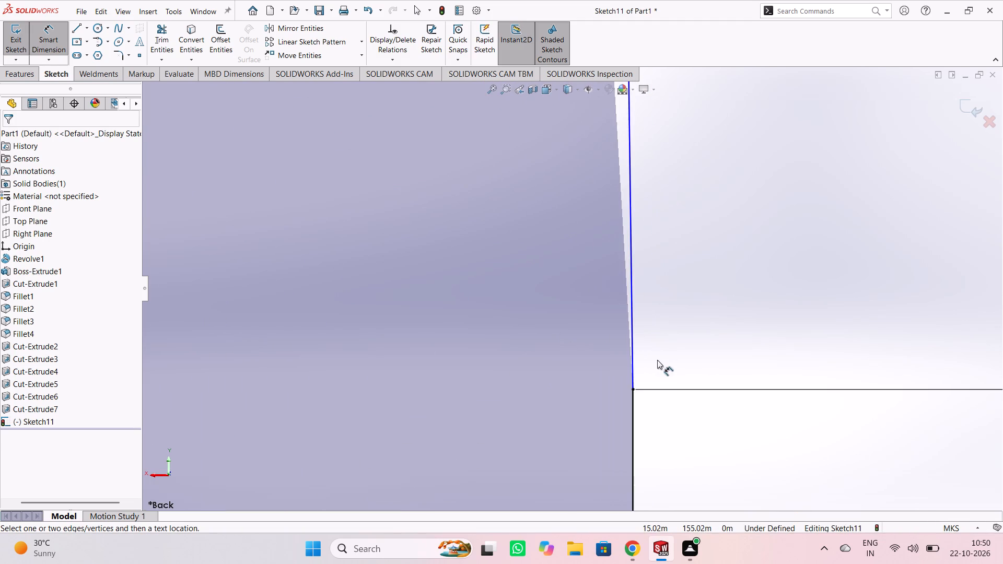
scroll(657, 360, up, 20)
scroll(264, 265, up, 5)
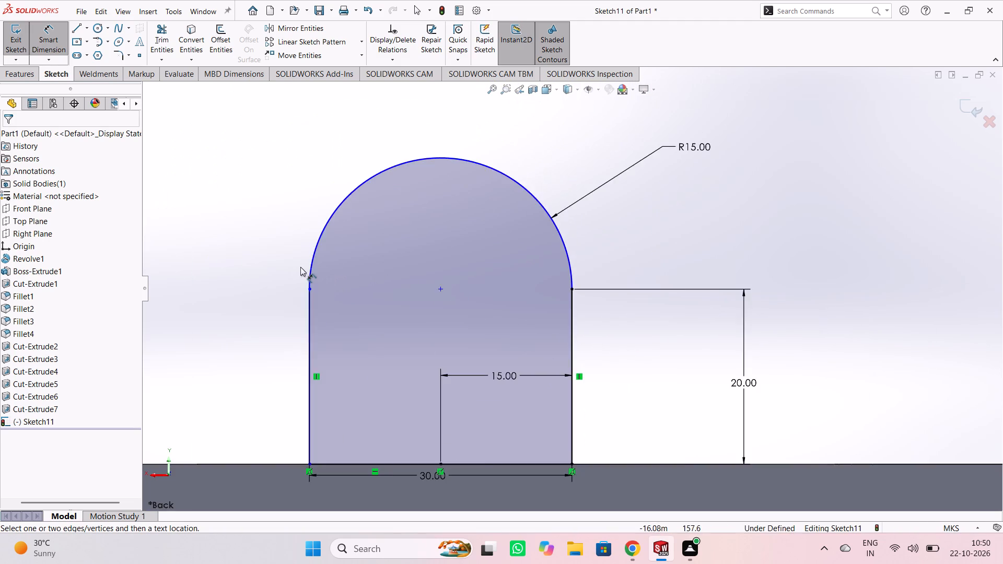
scroll(300, 267, up, 2)
scroll(331, 268, down, 4)
scroll(608, 326, down, 4)
scroll(494, 281, down, 5)
scroll(351, 288, down, 1)
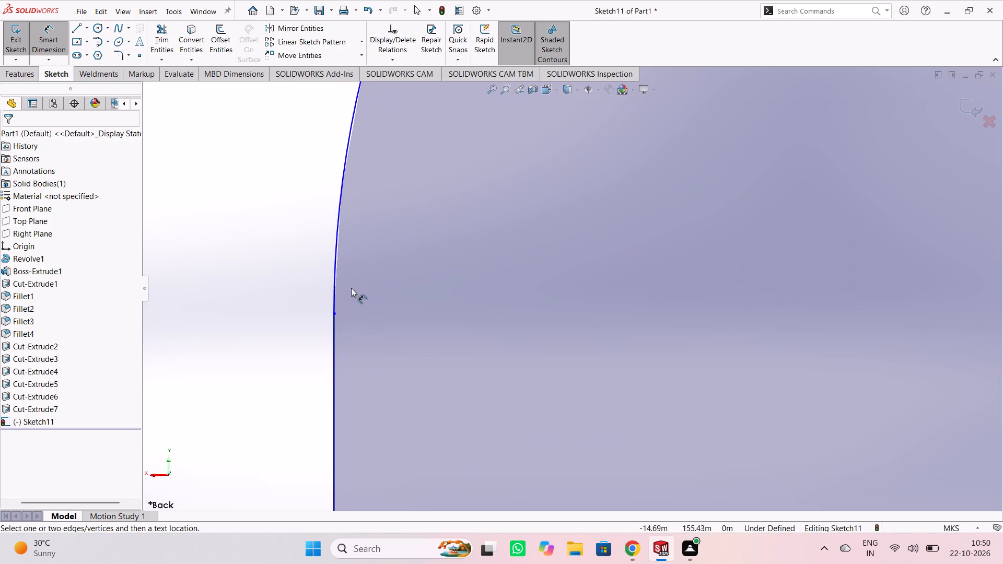
scroll(351, 288, down, 6)
scroll(477, 357, up, 17)
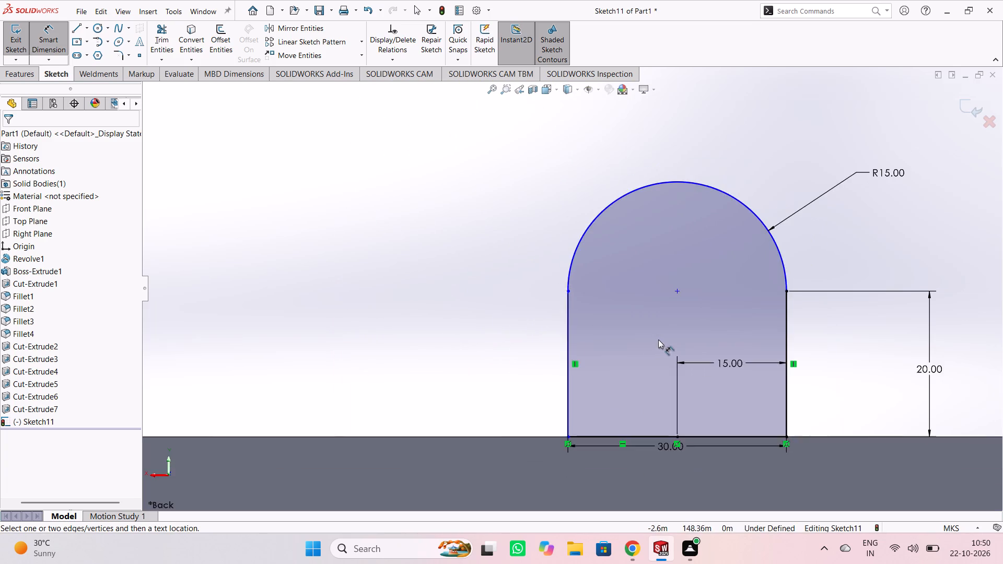
scroll(658, 339, up, 7)
Examine the whole part from above, the side and below, checking the trimmed lug profile's position on the flange.
middle_drag(469, 263, 566, 339)
key(Escape)
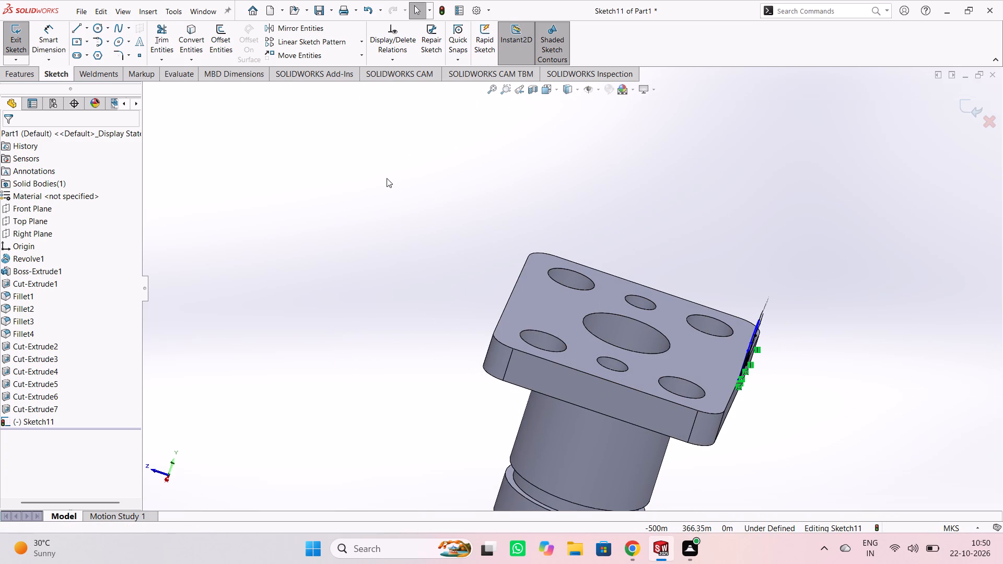
scroll(367, 183, down, 3)
scroll(516, 236, up, 6)
scroll(743, 361, down, 3)
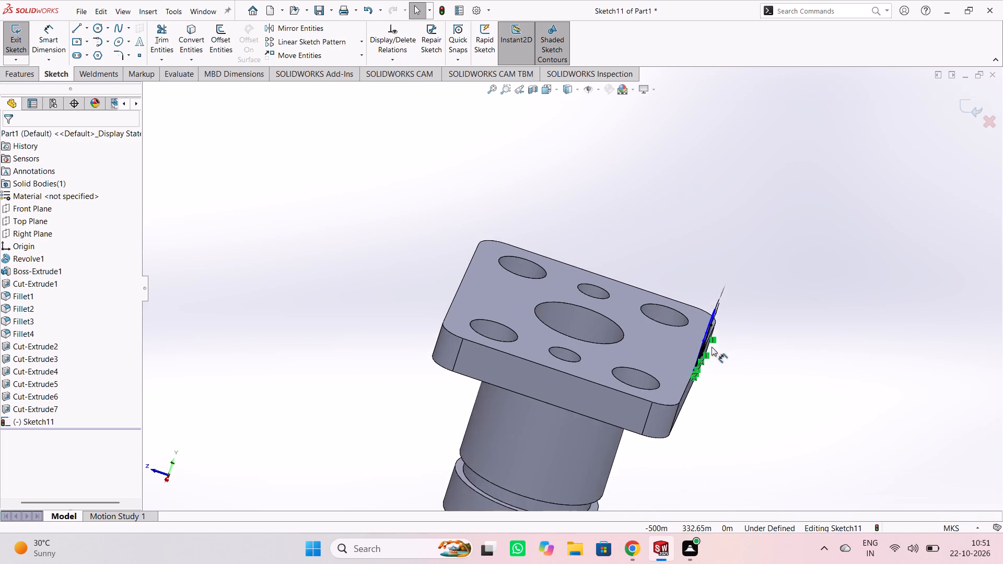
scroll(712, 347, down, 2)
scroll(693, 309, down, 6)
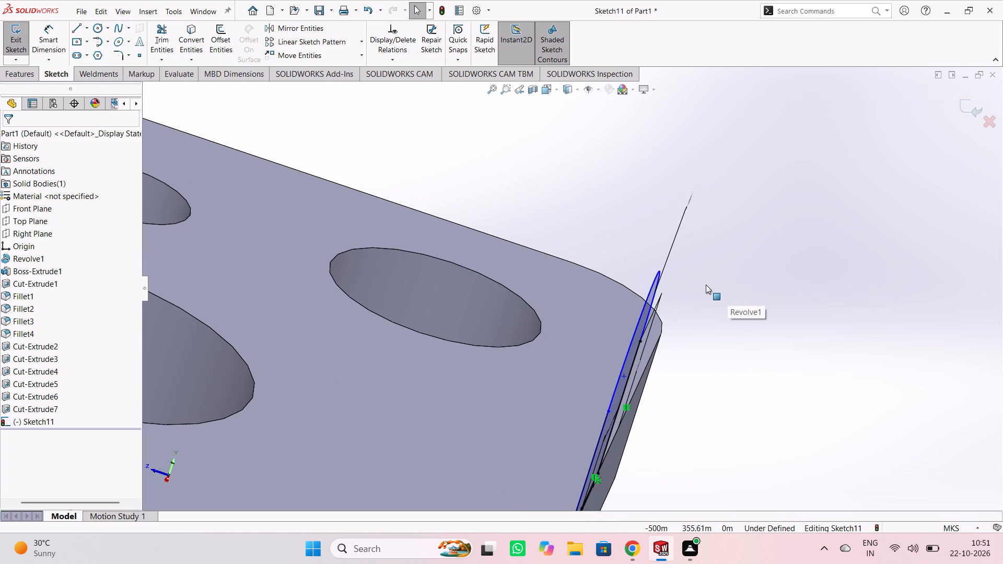
scroll(671, 334, down, 1)
scroll(609, 316, up, 5)
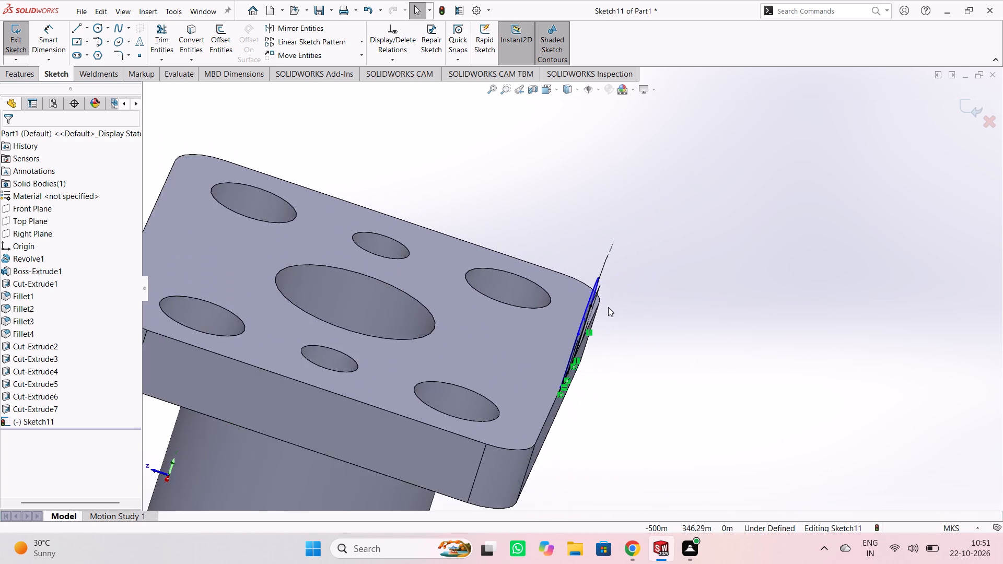
scroll(608, 307, up, 3)
scroll(628, 354, up, 3)
middle_drag(320, 303, 346, 379)
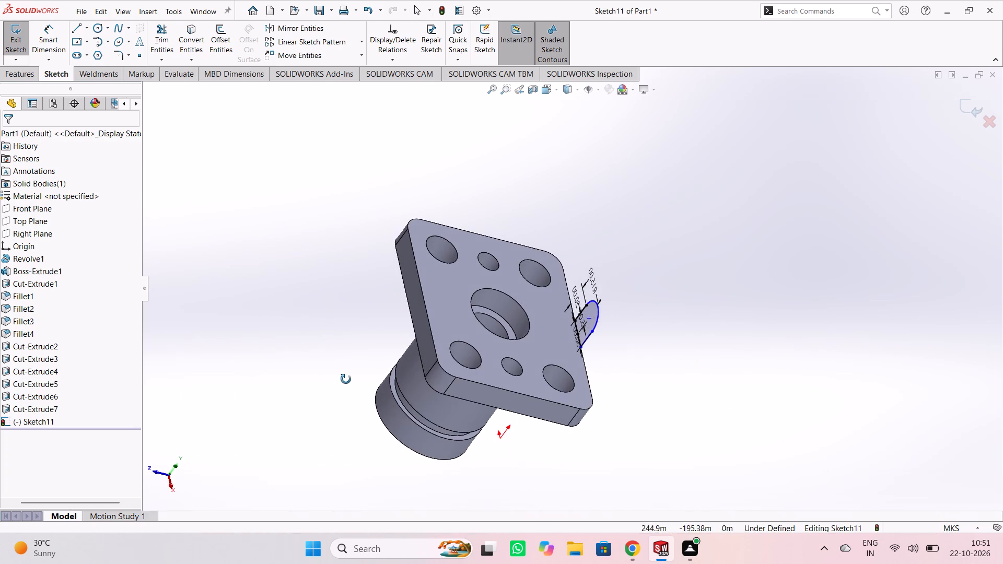
middle_drag(346, 379, 384, 328)
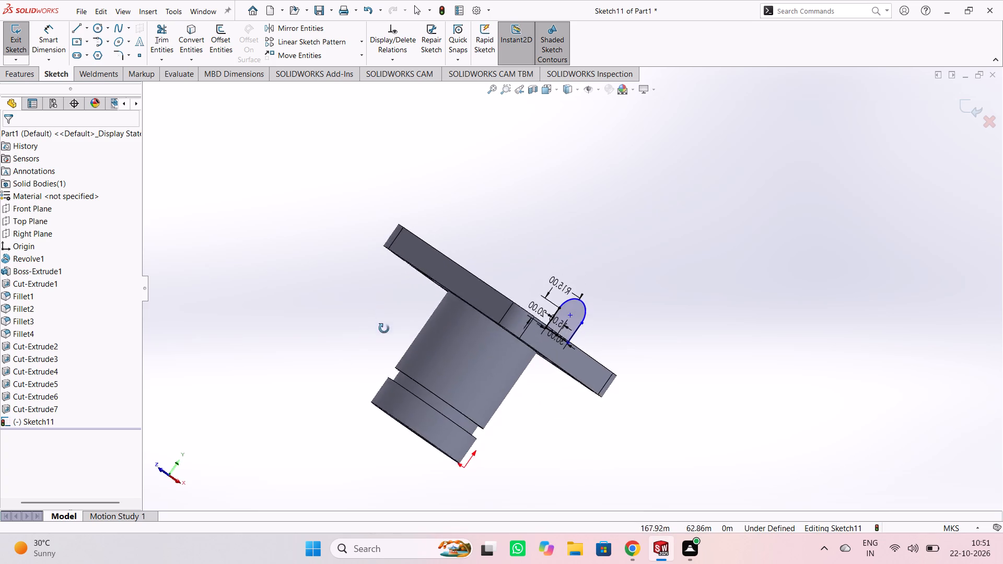
middle_drag(384, 328, 319, 348)
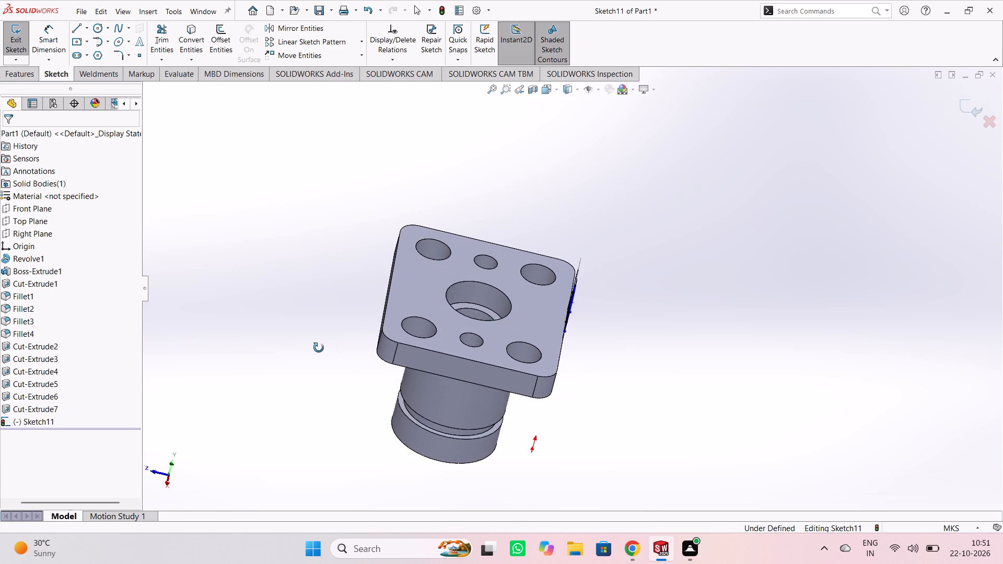
middle_drag(319, 348, 316, 342)
middle_drag(316, 342, 310, 350)
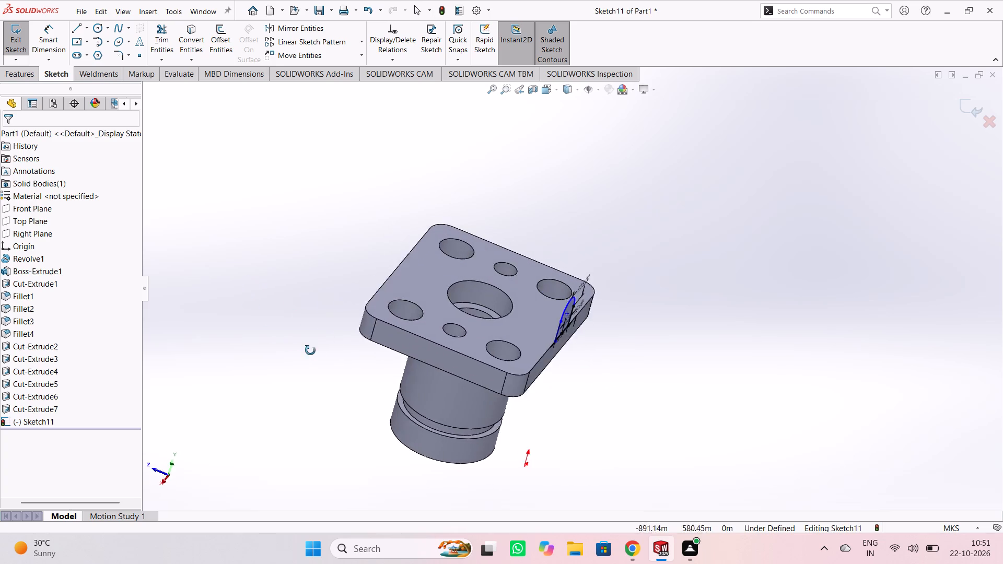
middle_drag(310, 350, 309, 340)
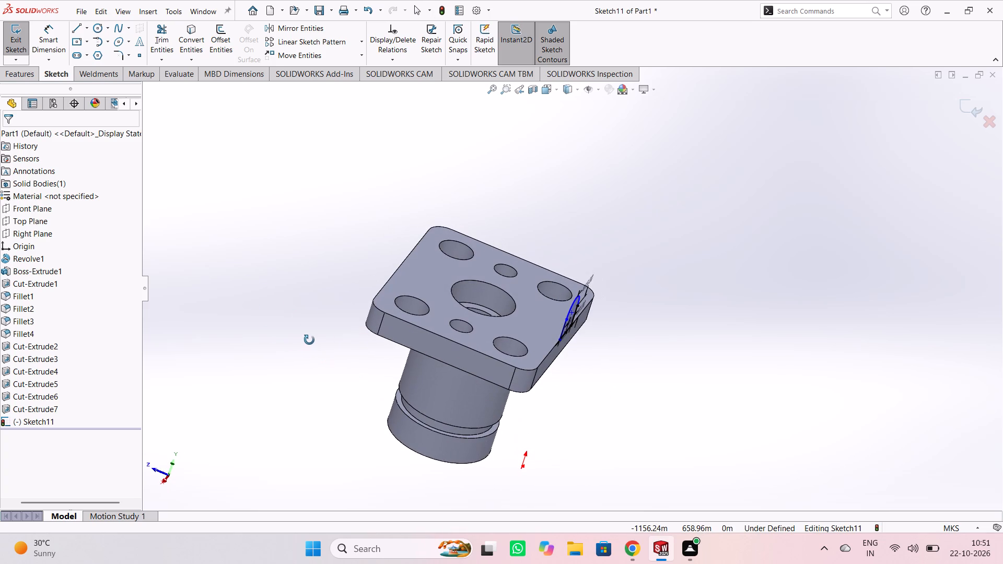
middle_drag(309, 340, 358, 342)
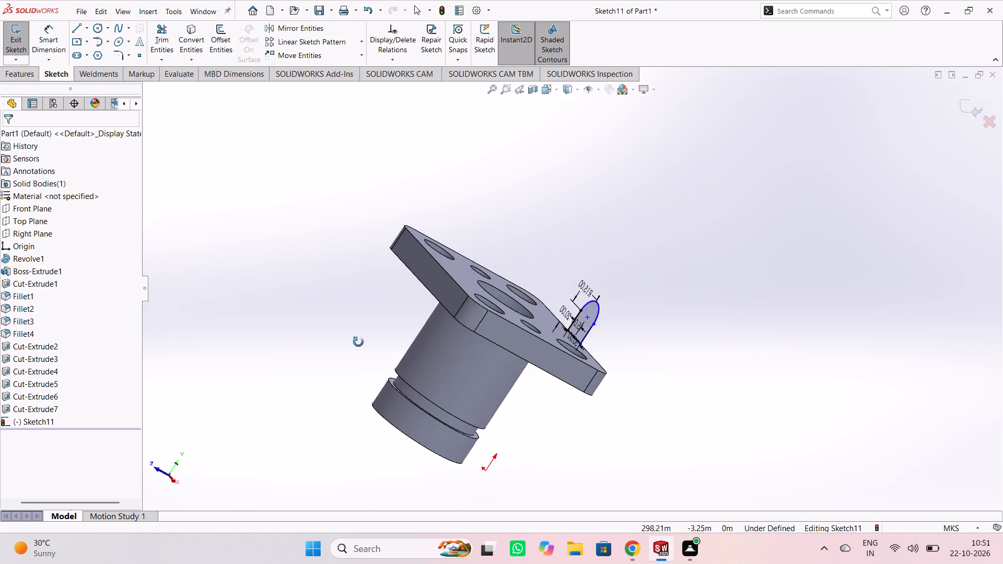
middle_drag(358, 342, 339, 380)
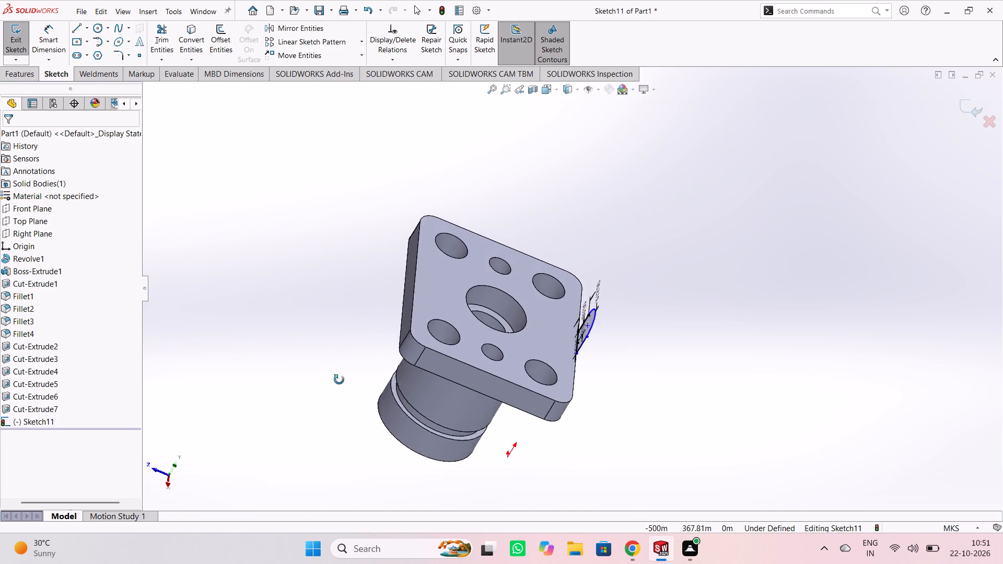
middle_drag(339, 380, 474, 396)
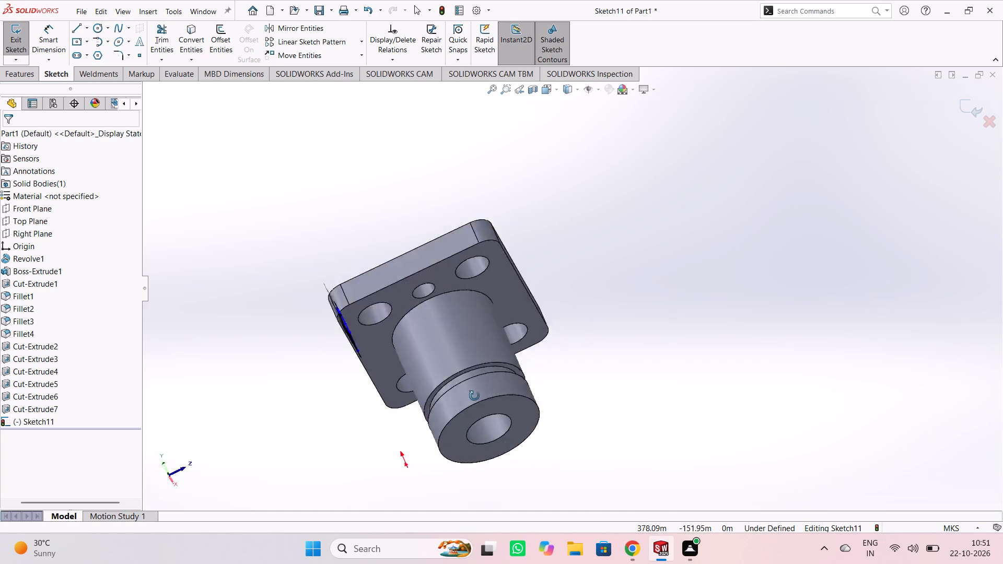
middle_drag(474, 396, 662, 420)
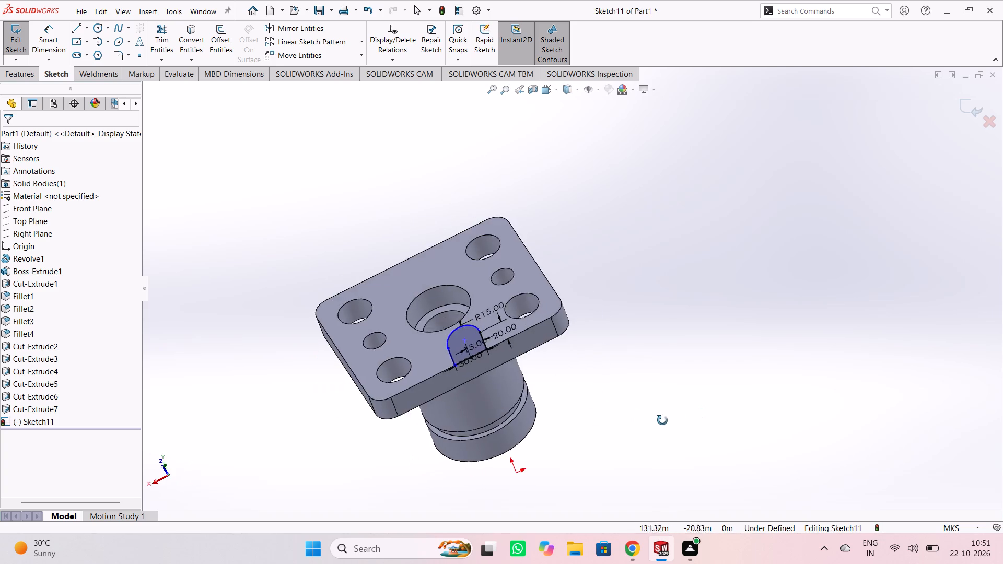
middle_drag(662, 420, 894, 472)
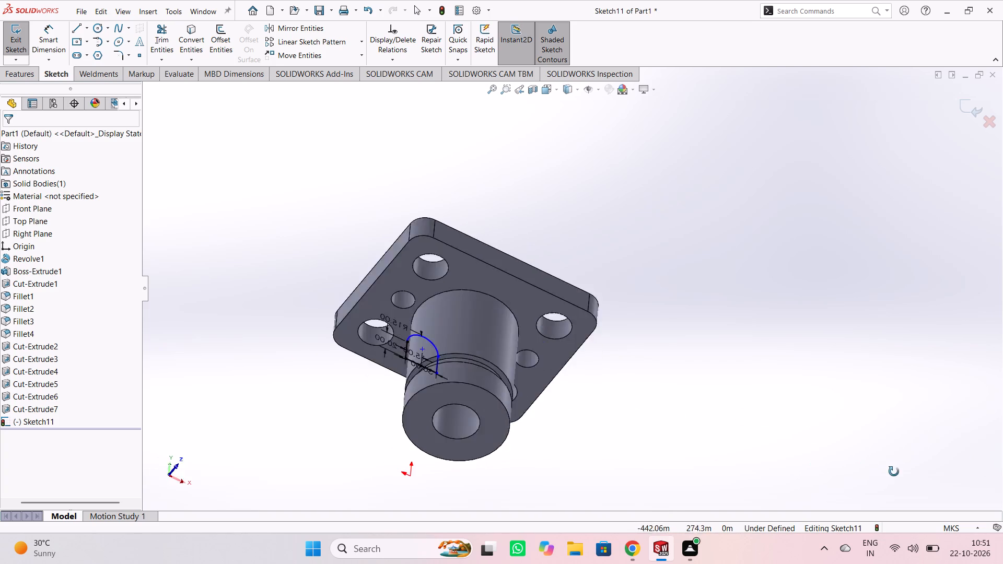
Examine the part from above, below and the sides to check the lug profile's orientation relative to the flange.
middle_drag(894, 472, 715, 547)
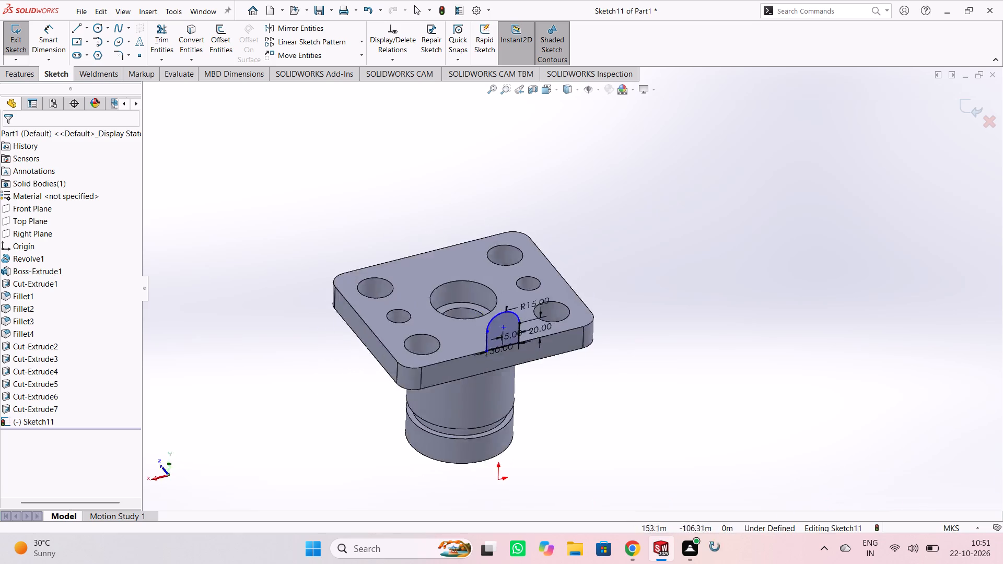
middle_drag(715, 547, 903, 563)
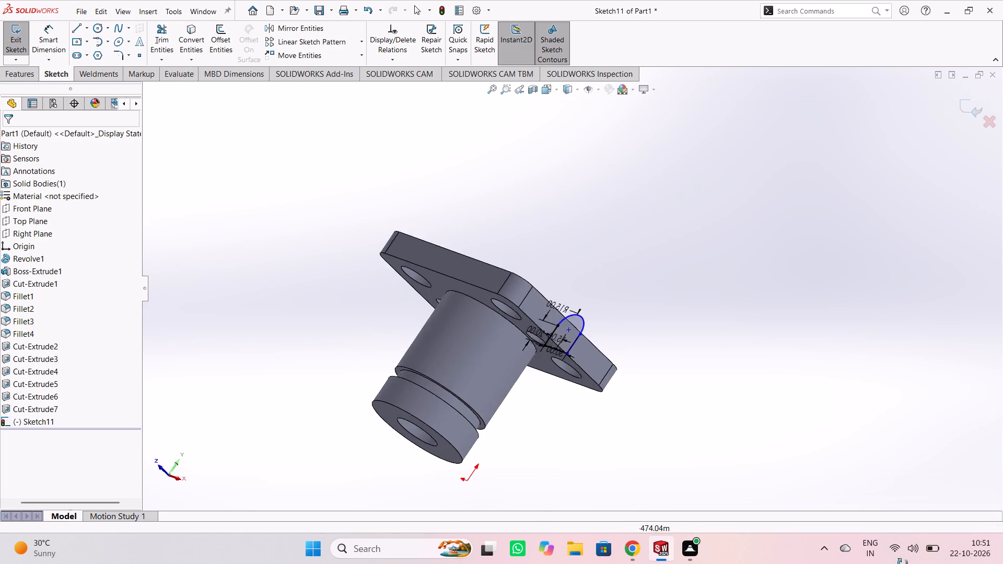
middle_drag(903, 563, 853, 561)
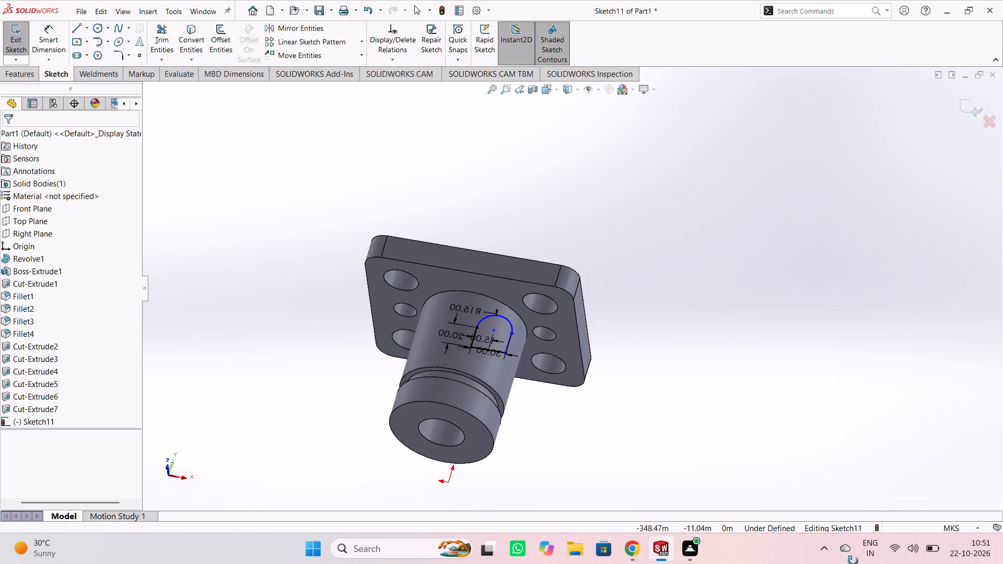
middle_drag(853, 561, 851, 561)
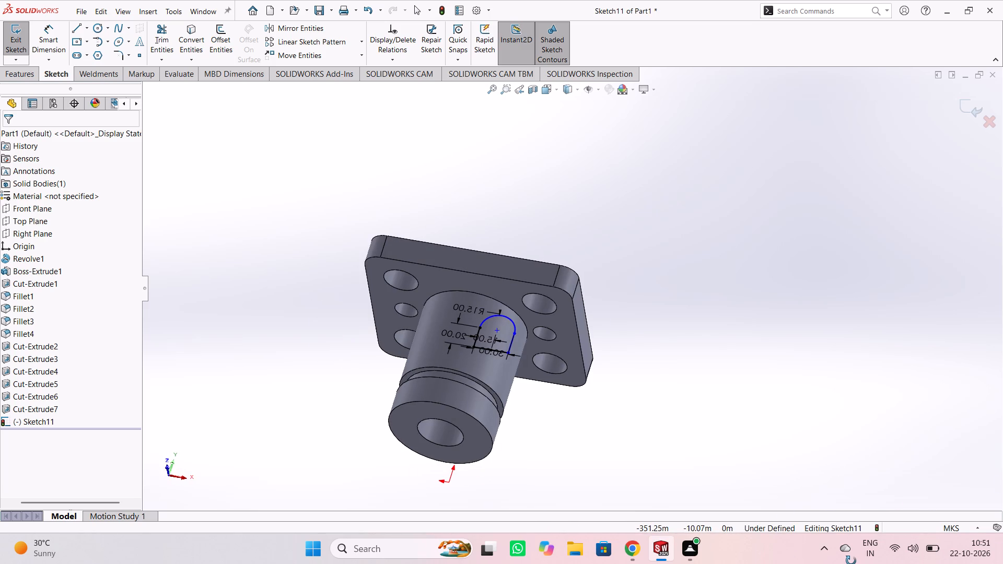
middle_drag(851, 561, 1002, 554)
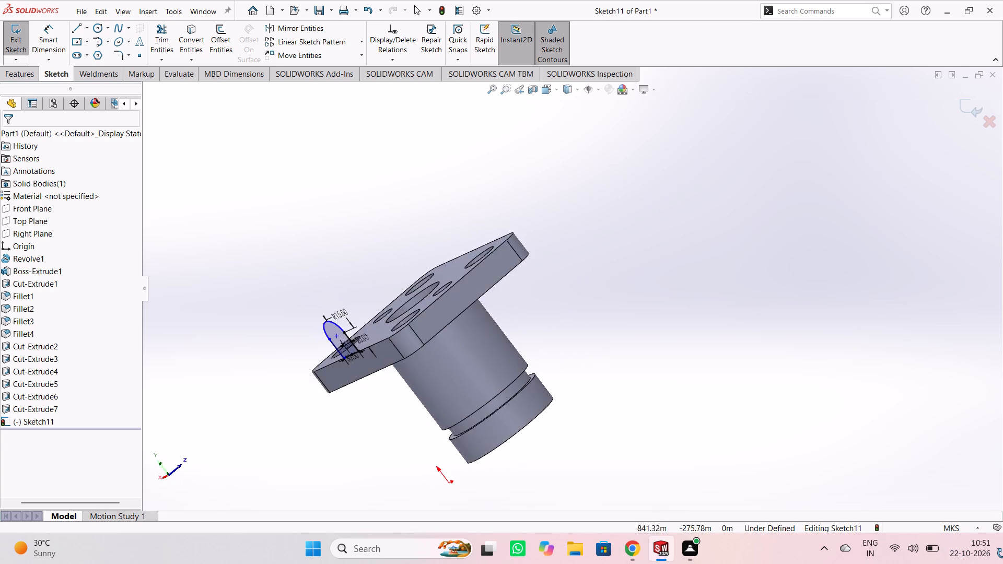
middle_drag(1002, 554, 1002, 539)
middle_drag(269, 326, 497, 417)
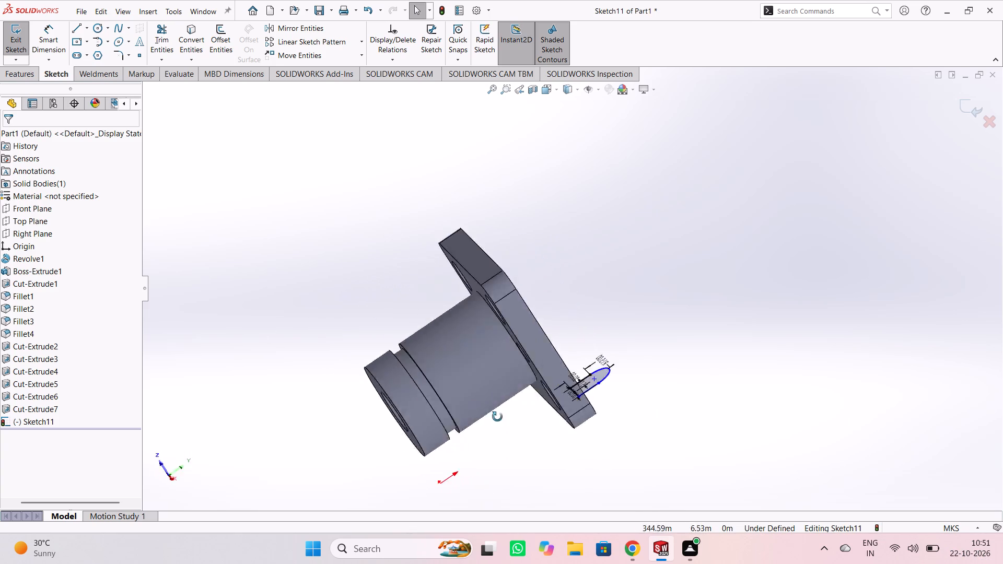
middle_drag(497, 417, 464, 459)
middle_drag(390, 253, 352, 265)
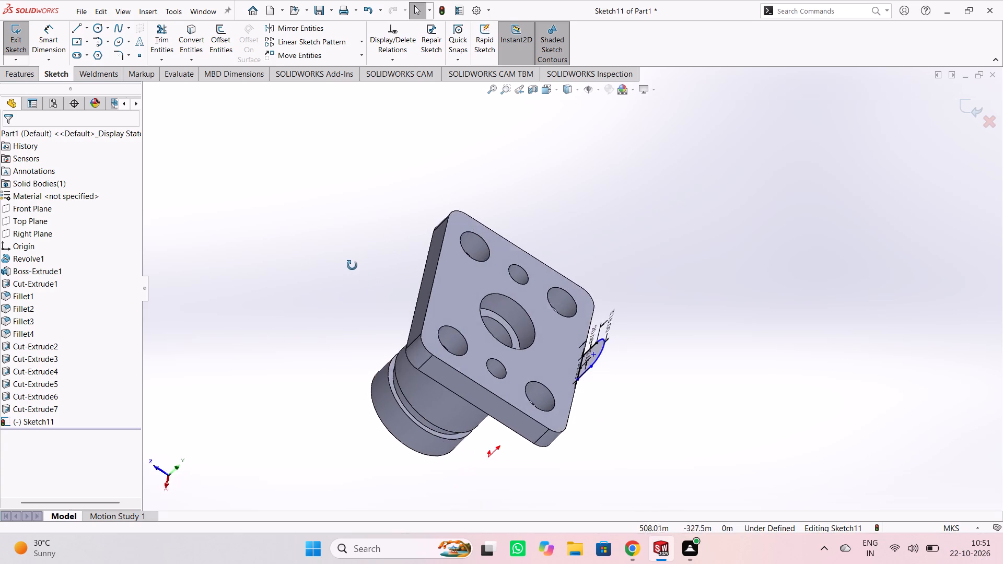
middle_drag(352, 265, 374, 326)
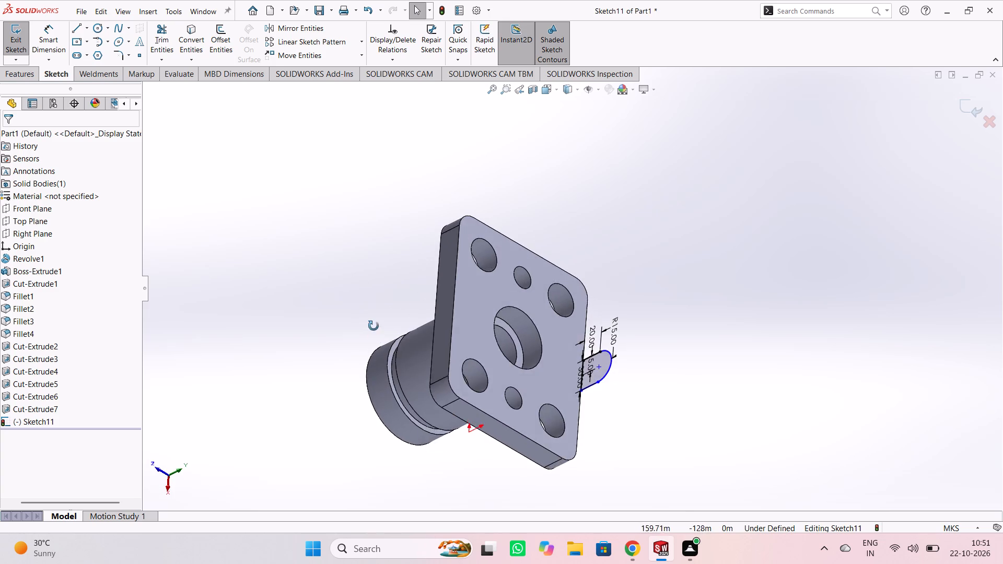
middle_drag(374, 326, 353, 302)
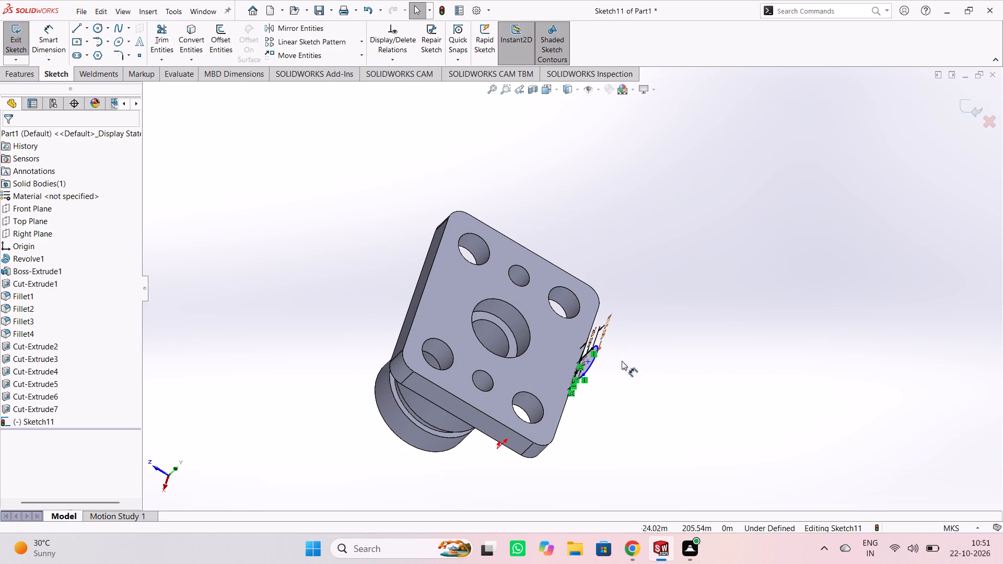
middle_drag(627, 382, 647, 381)
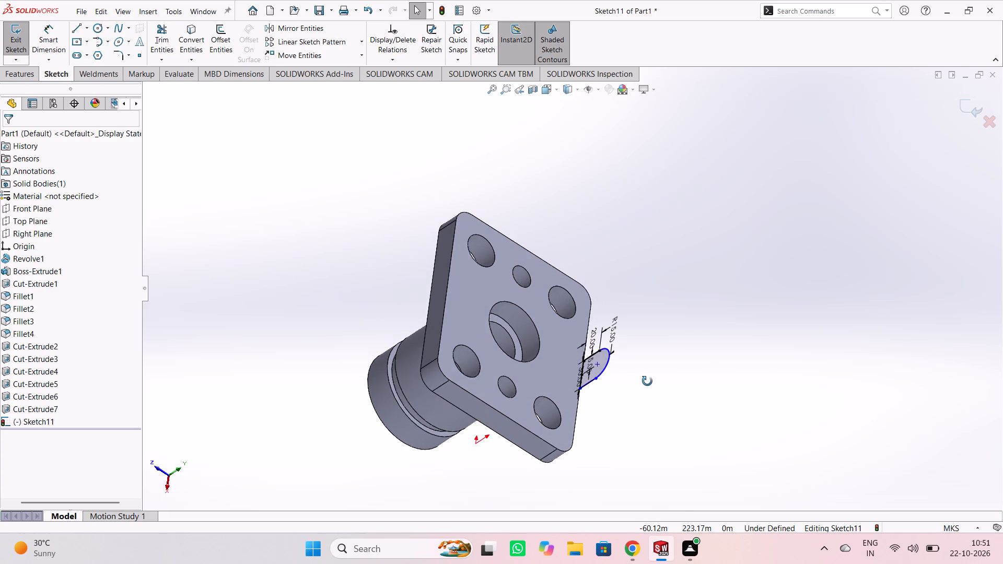
middle_drag(647, 381, 661, 378)
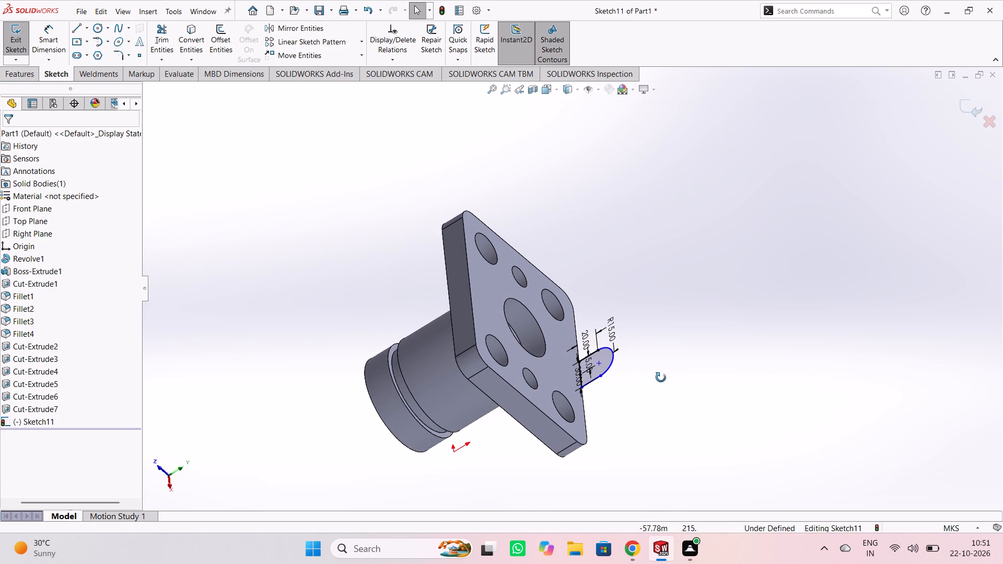
middle_drag(661, 378, 759, 395)
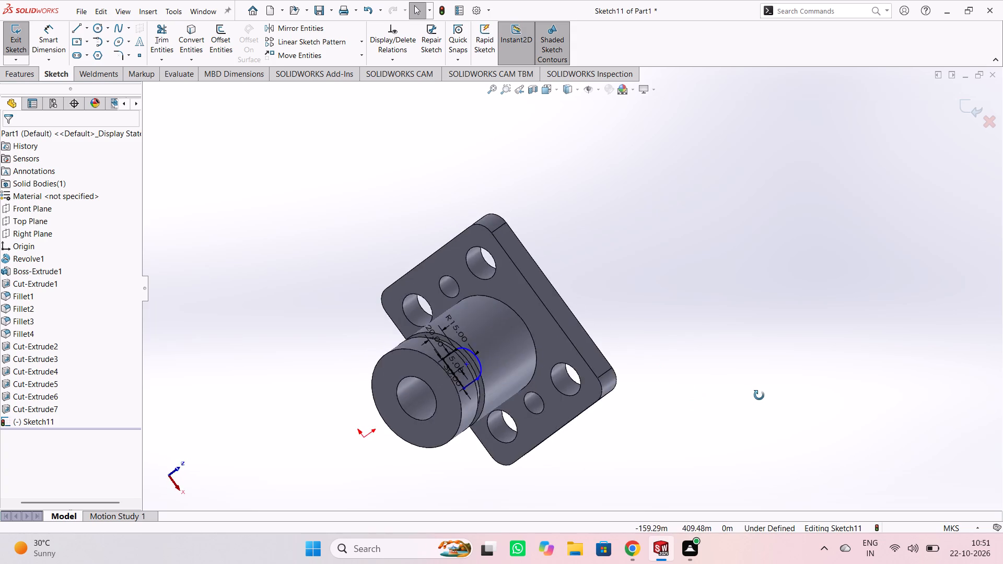
middle_drag(759, 395, 730, 301)
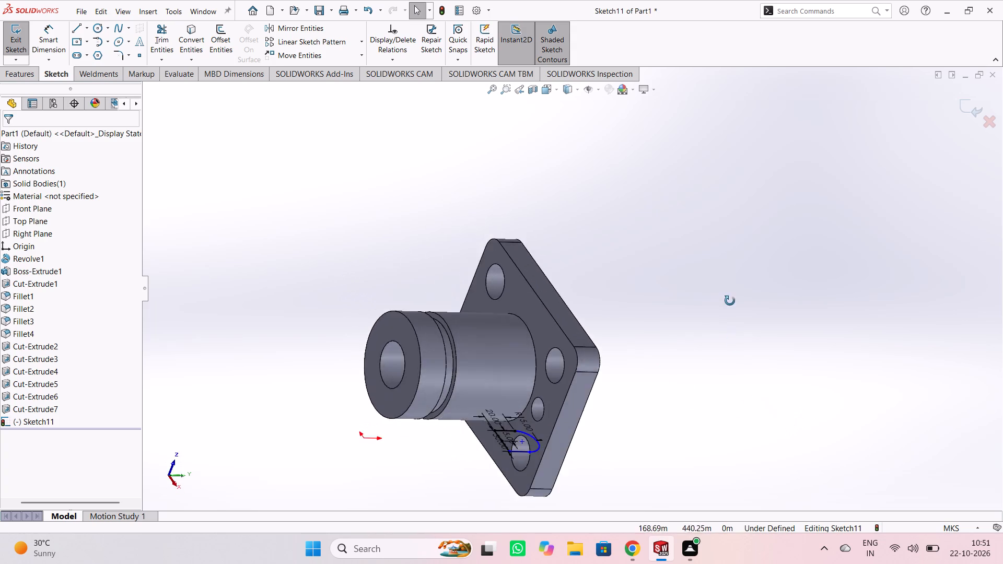
middle_drag(730, 301, 622, 274)
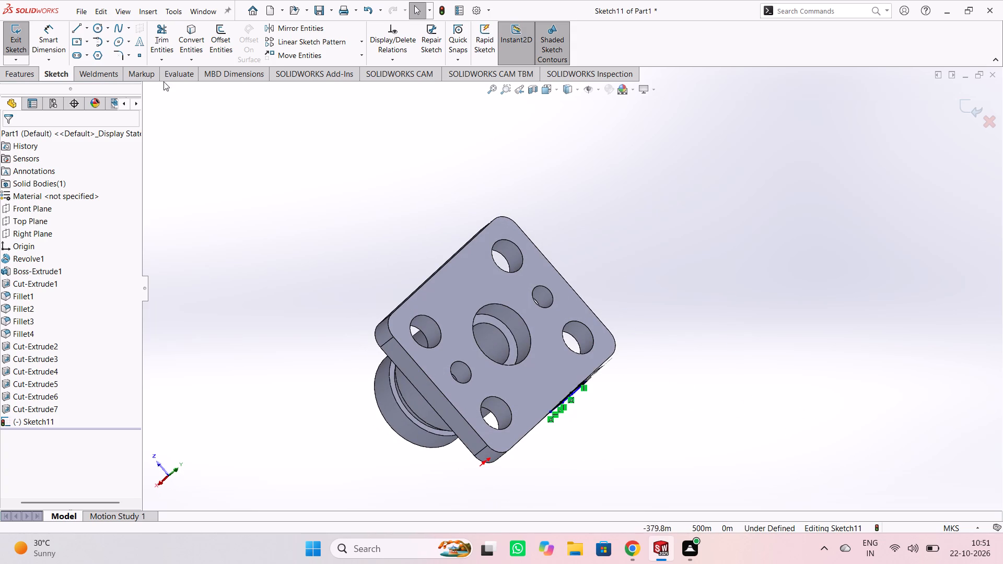
Extrude the lug profile as a blind boss 15 m deep, reversed inward over the flange and merged with the body.
click(7, 45)
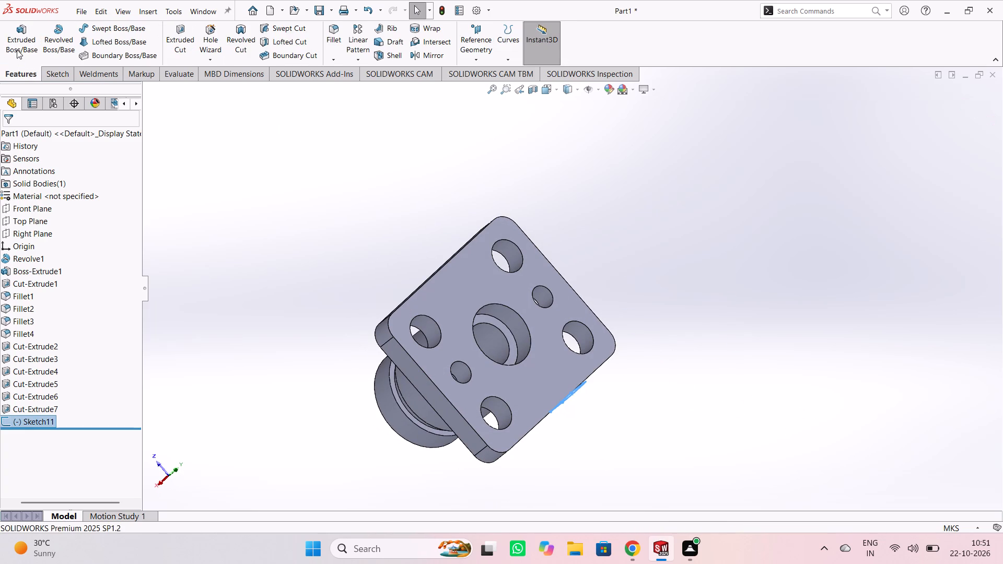
click(17, 50)
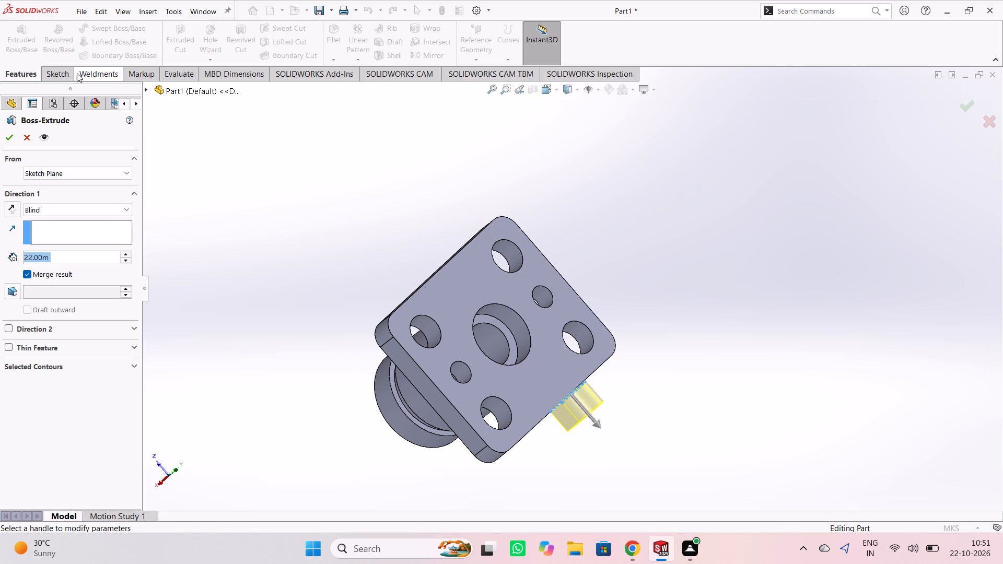
click(11, 209)
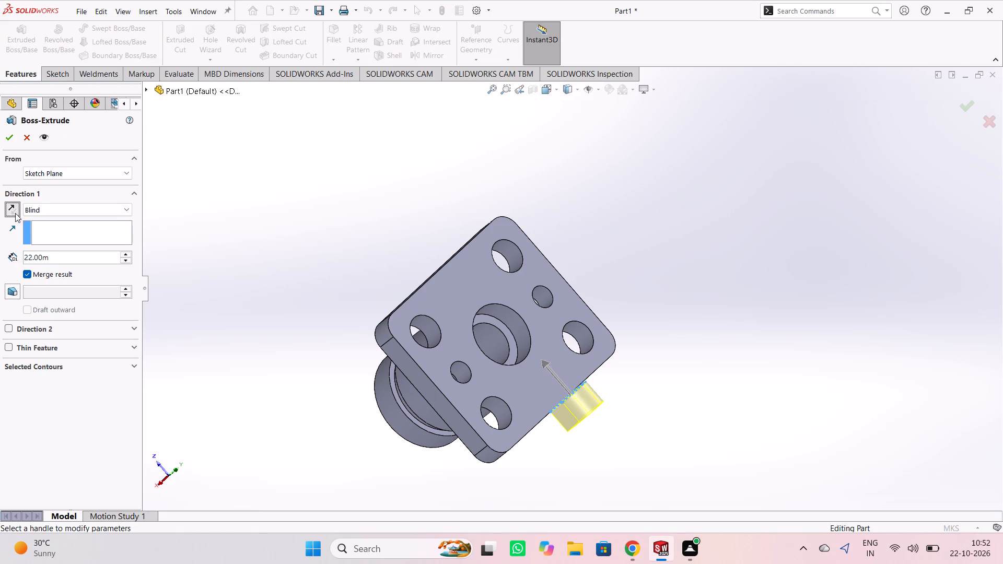
double_click(61, 257)
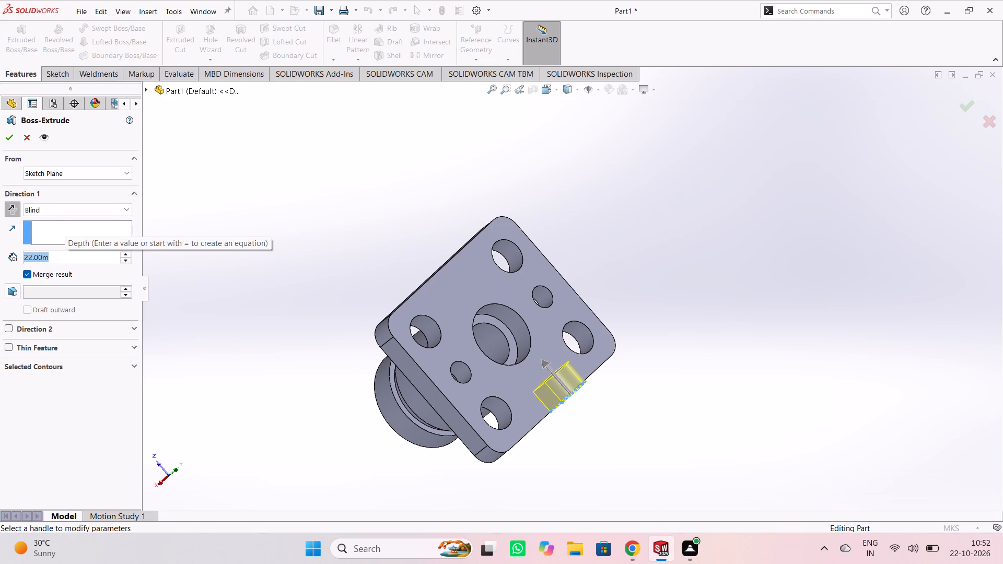
text(15)
key(Return)
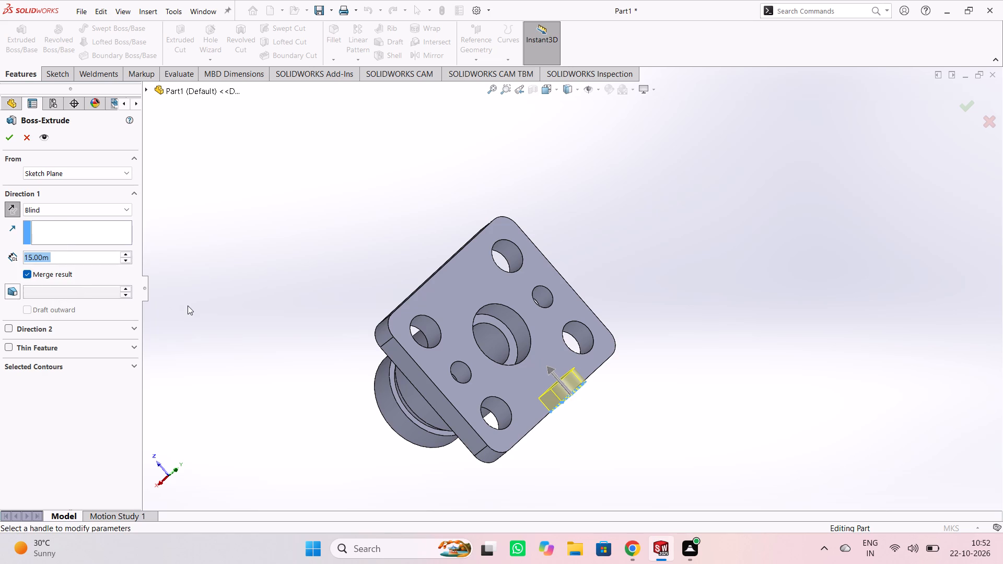
double_click(69, 250)
text(10)
key(Return)
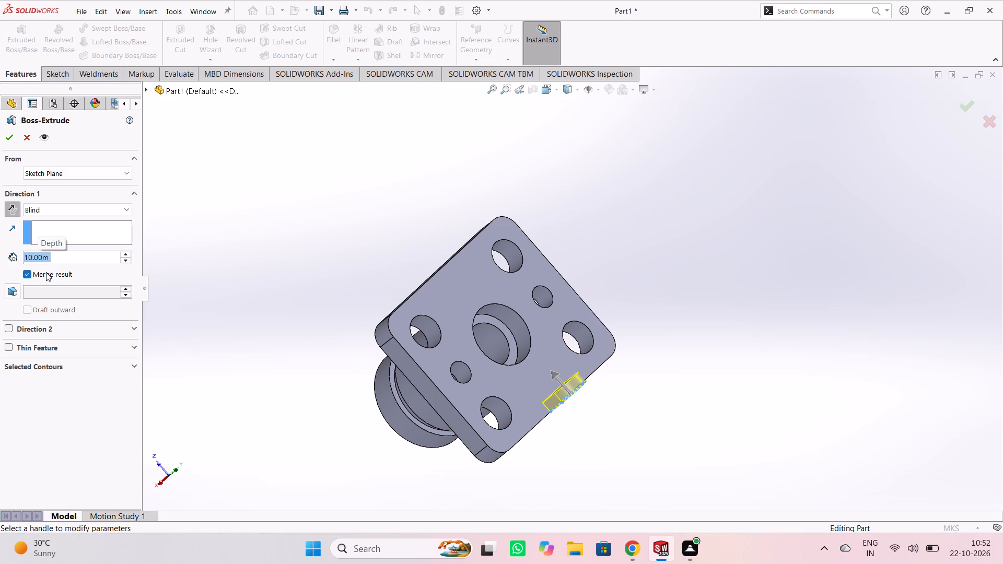
text(15)
key(Return)
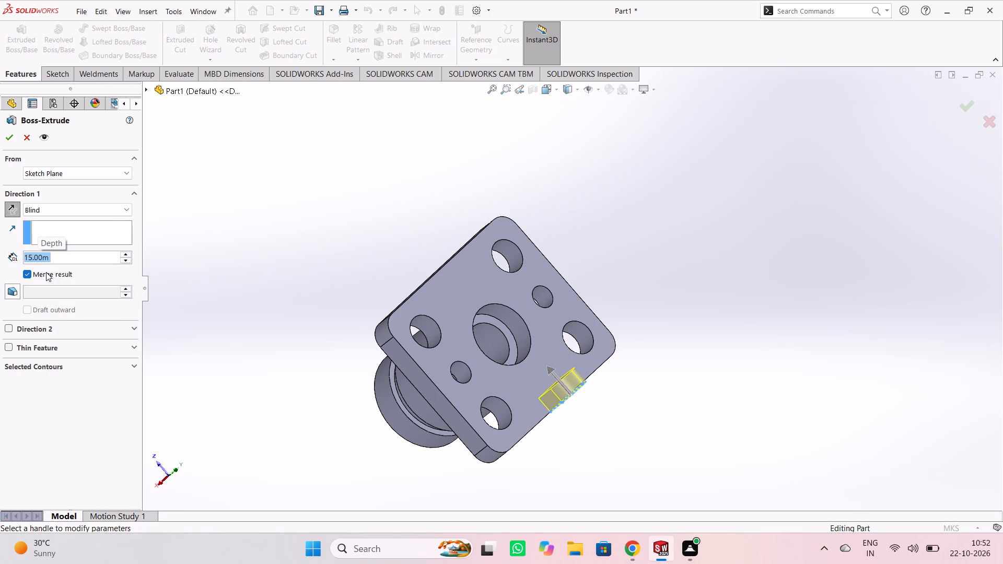
click(12, 142)
click(218, 206)
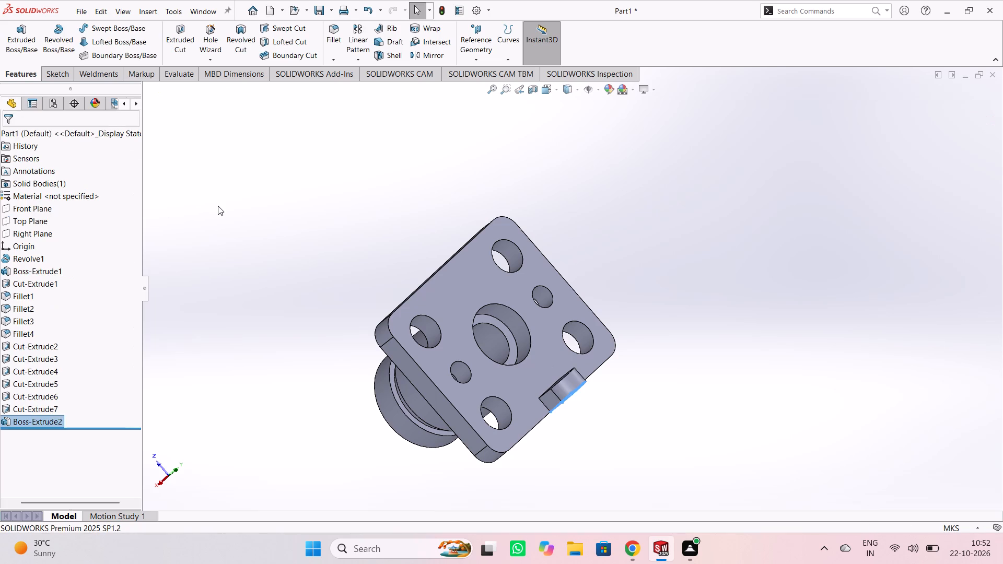
On the lug's flat outer face, sketch a circle of radius 10 m centred on the lug's rounded top.
middle_drag(699, 355, 647, 251)
click(491, 327)
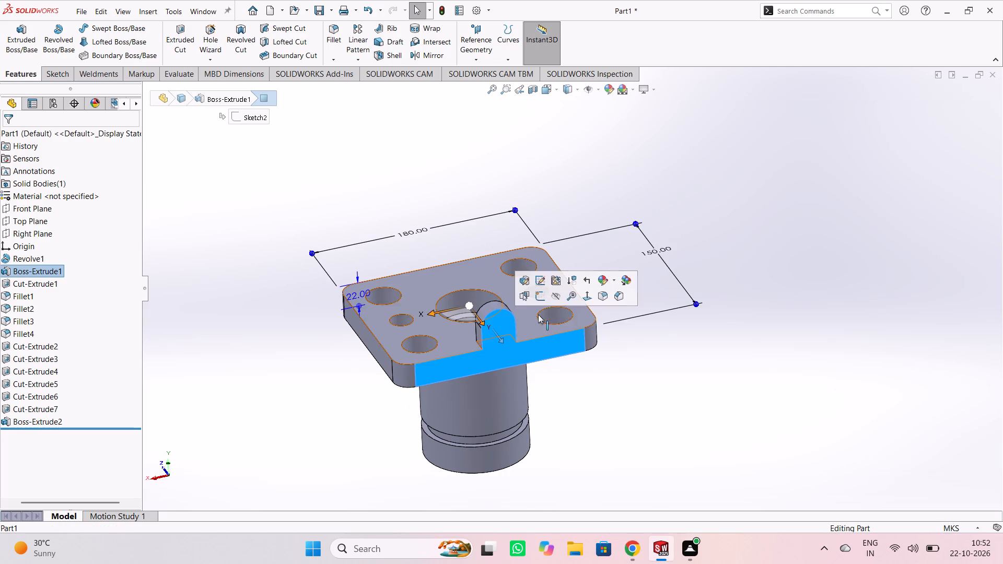
click(547, 298)
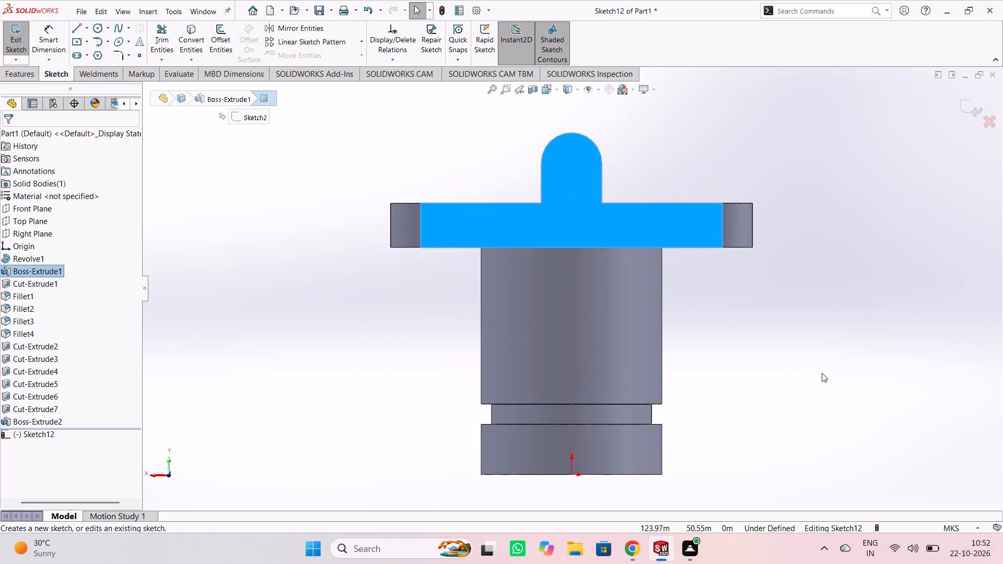
click(822, 373)
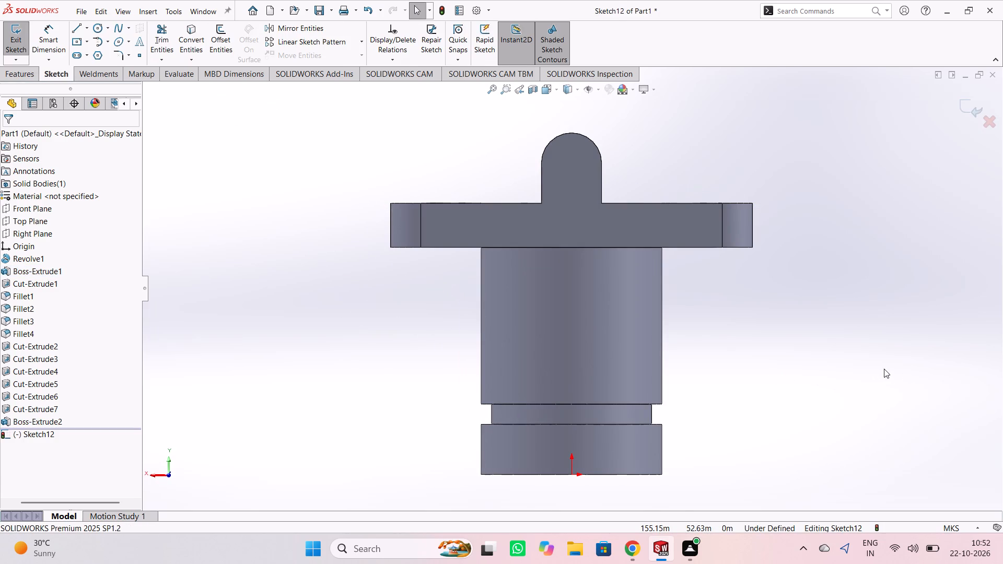
scroll(884, 369, down, 1)
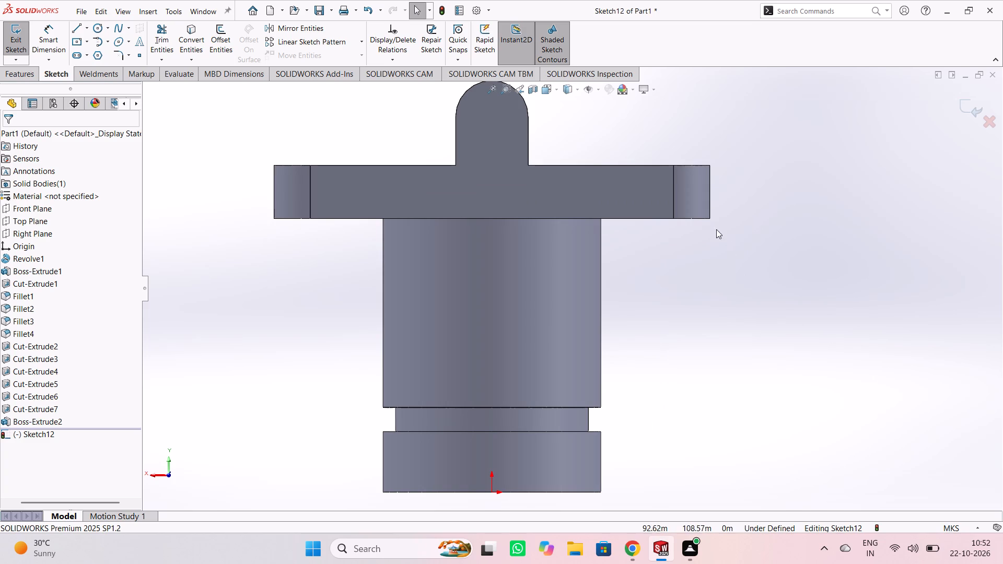
scroll(679, 252, up, 2)
scroll(631, 142, down, 1)
scroll(627, 195, down, 2)
scroll(609, 194, up, 1)
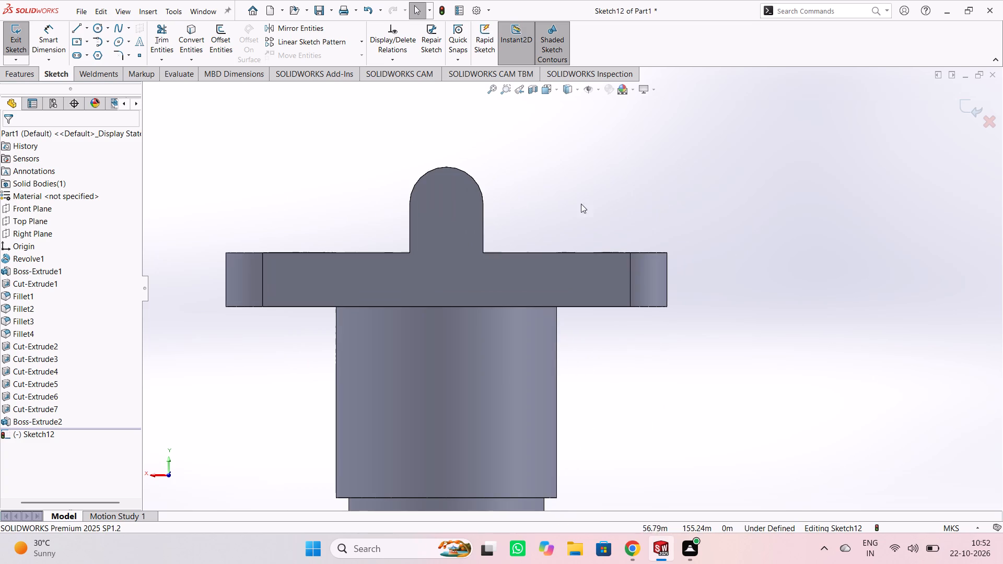
click(95, 27)
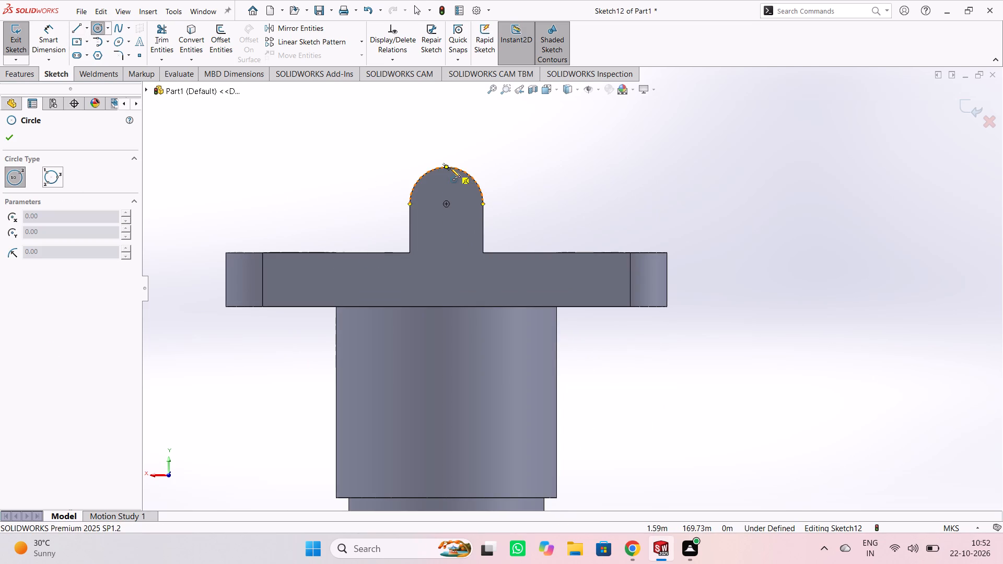
click(446, 204)
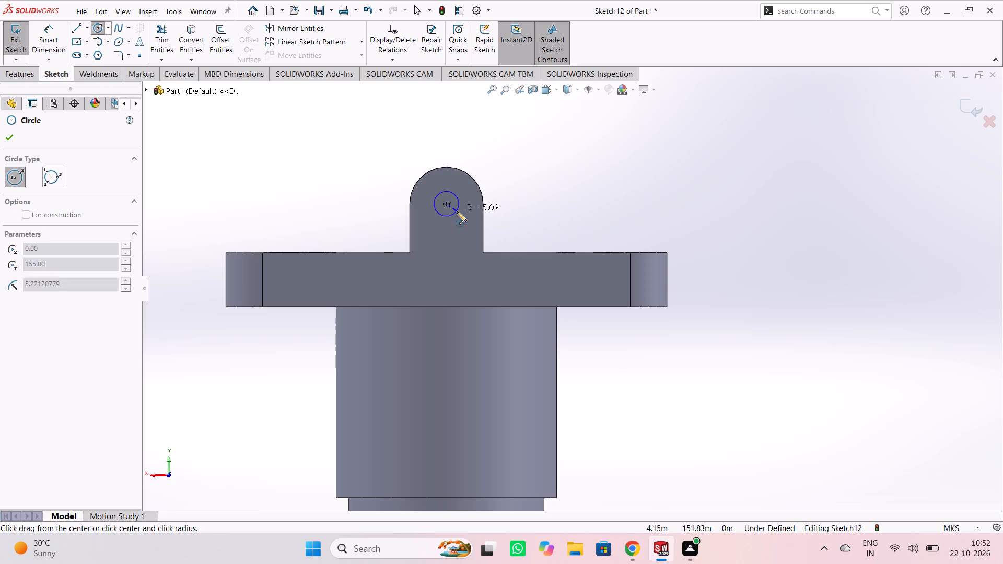
click(460, 224)
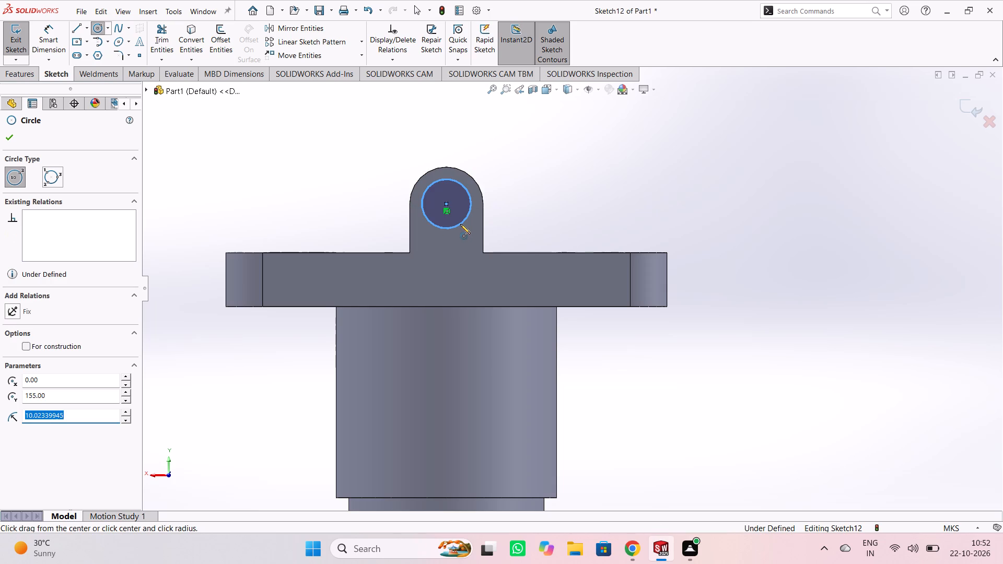
text(10)
key(Return)
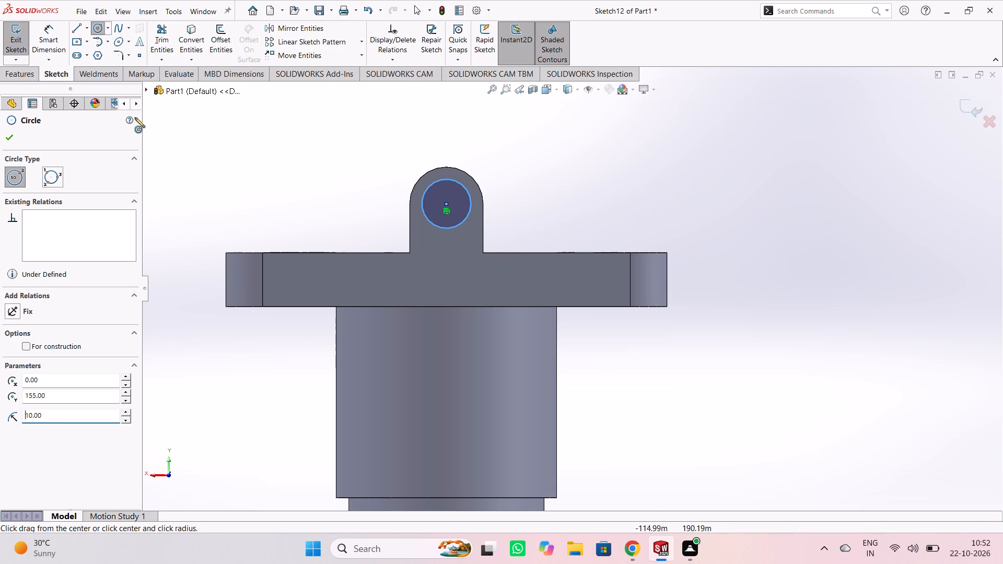
click(8, 138)
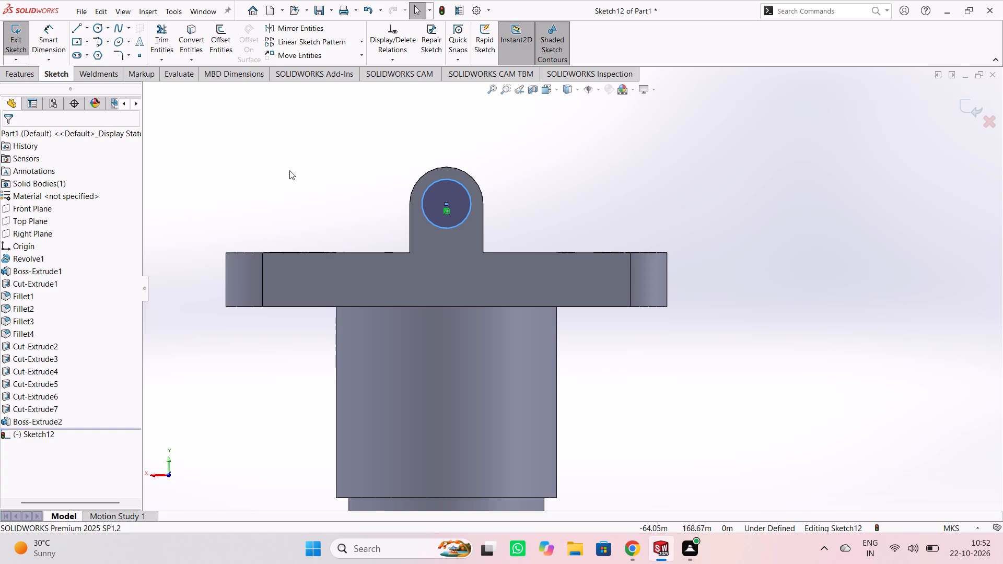
click(289, 170)
Cut-extrude the circle on the lug's outer face through the lug, using the Up To Next end condition.
middle_drag(249, 179, 344, 250)
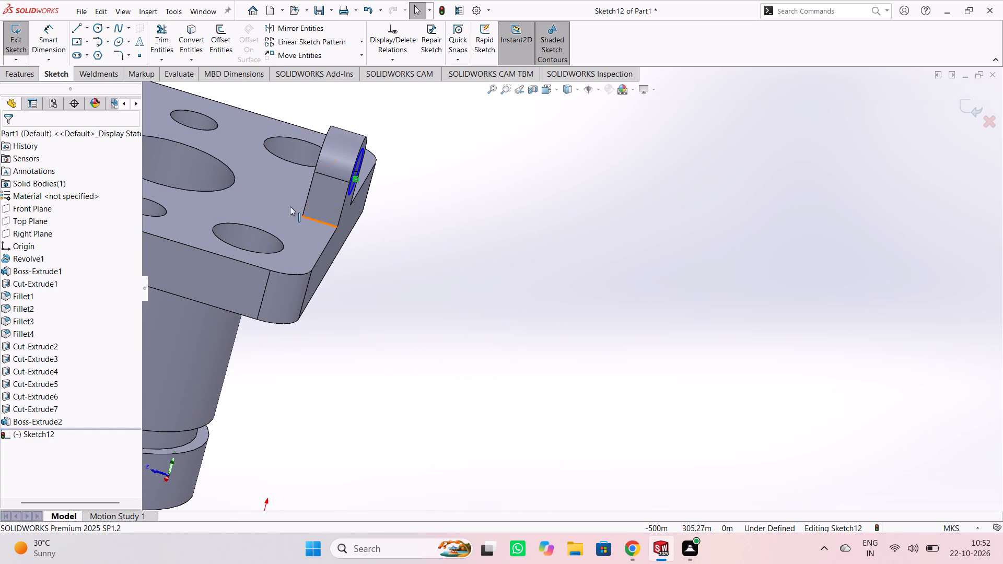
click(15, 77)
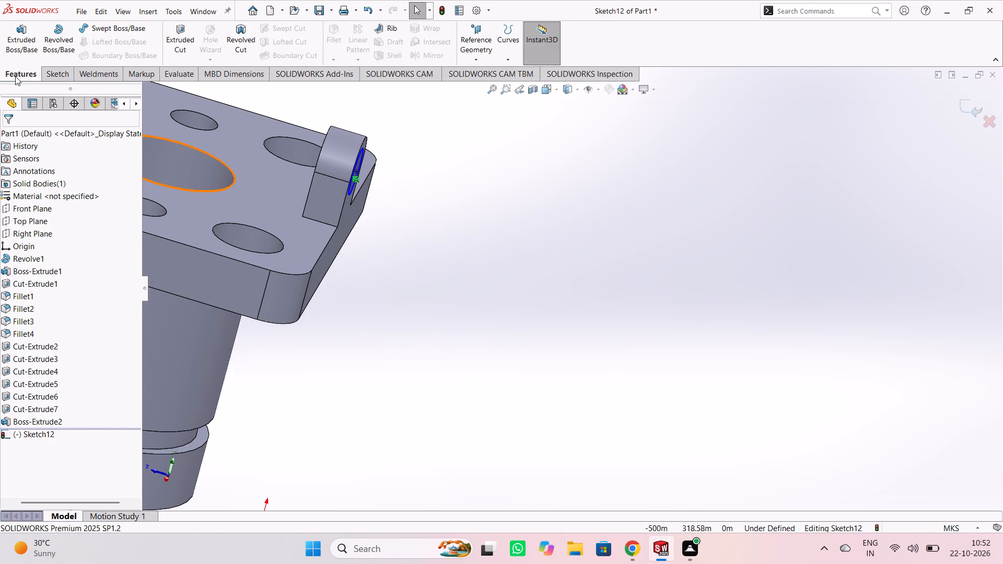
click(178, 45)
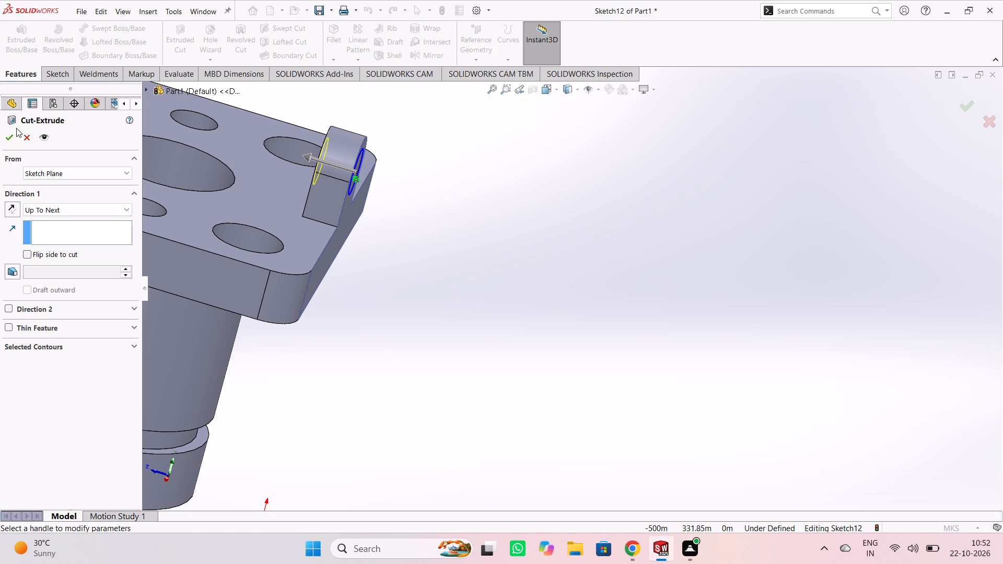
click(6, 137)
click(449, 233)
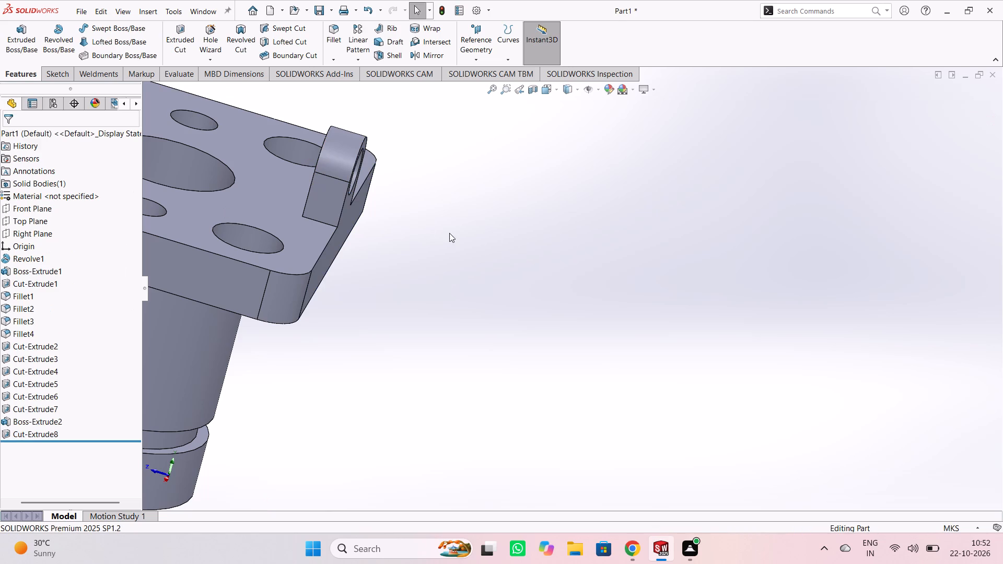
Examine the lug's hole from several angles and the whole part in isometric view.
middle_drag(697, 272, 663, 313)
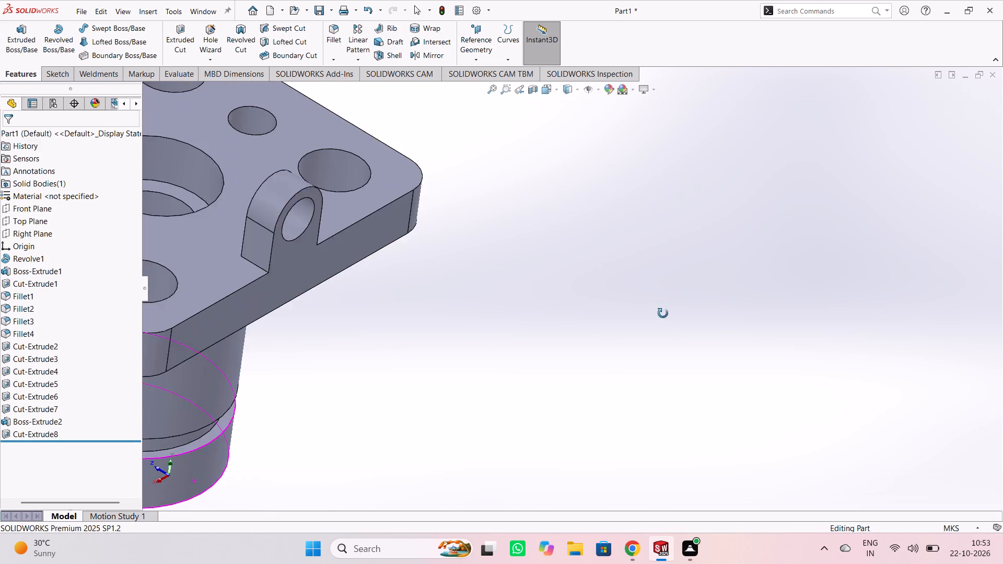
middle_drag(663, 313, 664, 317)
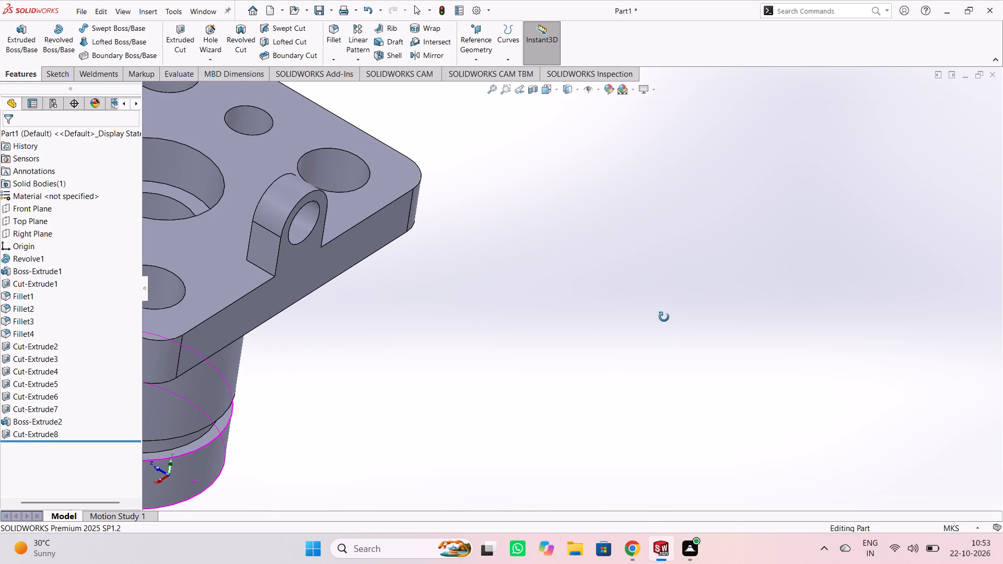
middle_drag(664, 317, 664, 315)
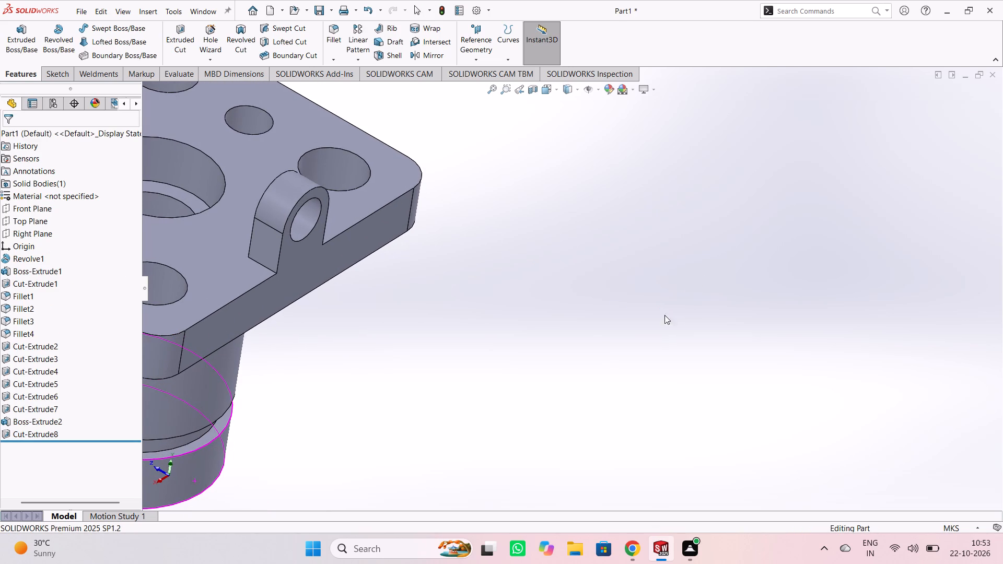
middle_drag(538, 327, 617, 356)
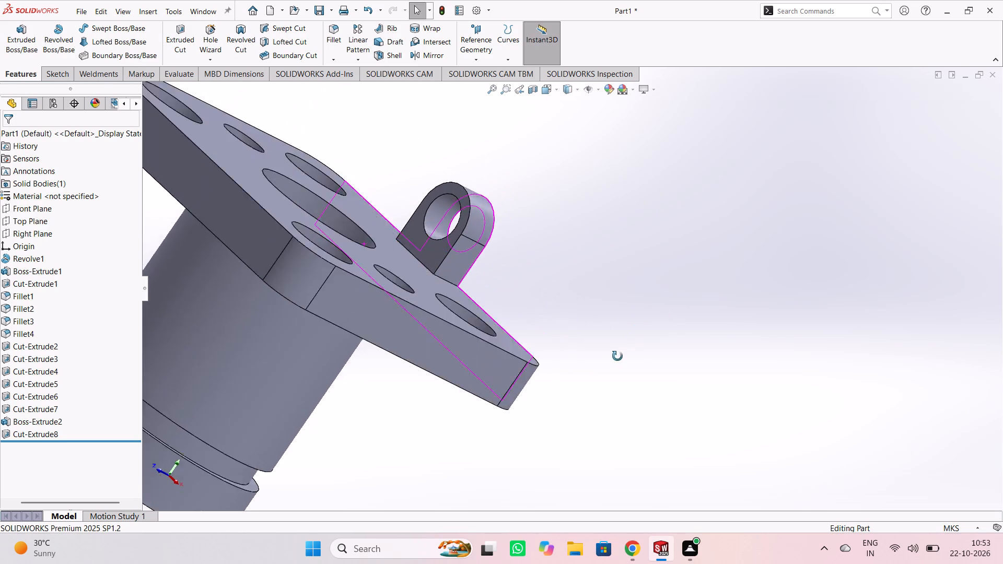
middle_drag(617, 356, 572, 354)
scroll(520, 336, down, 2)
scroll(417, 313, up, 5)
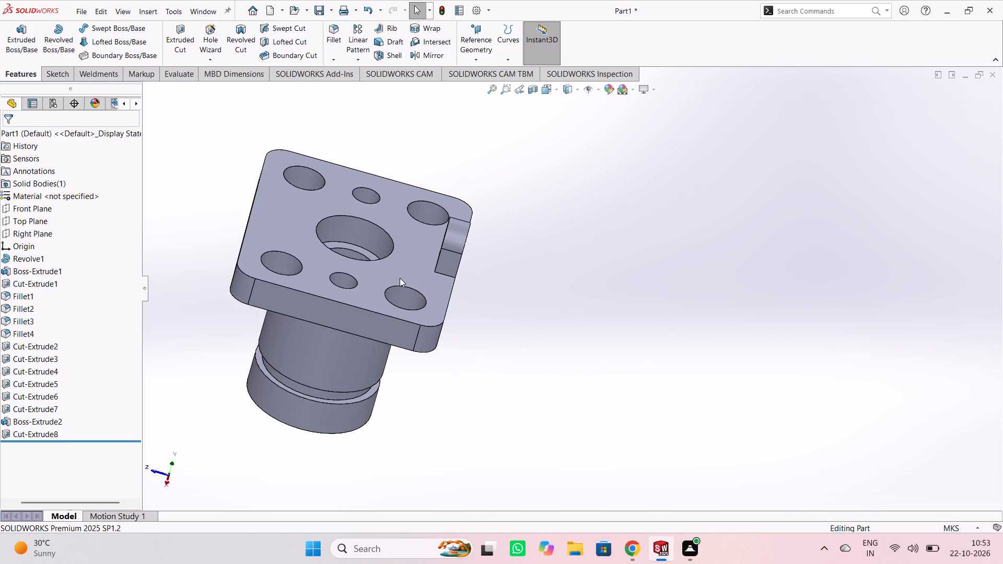
scroll(410, 236, up, 1)
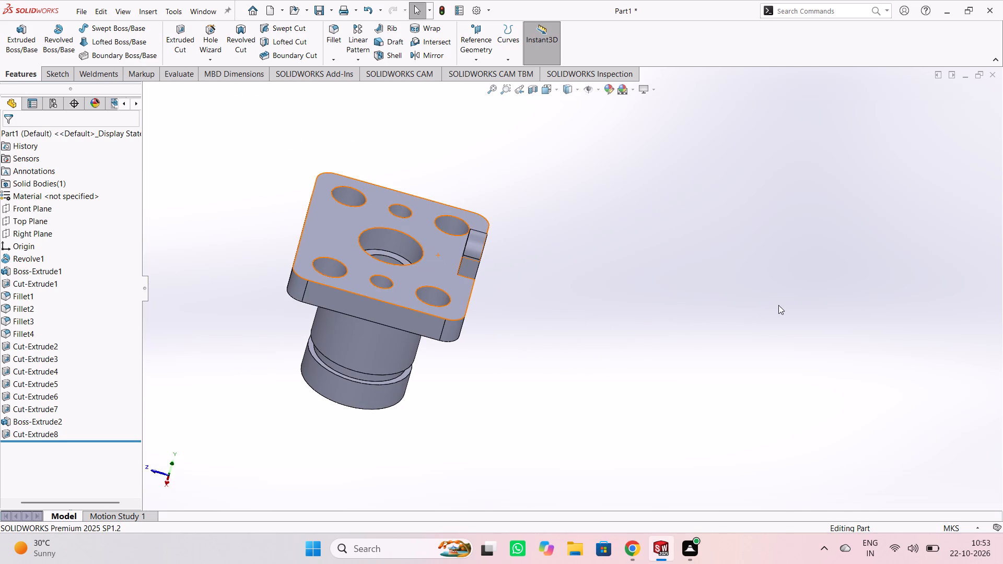
key(ctrl+7)
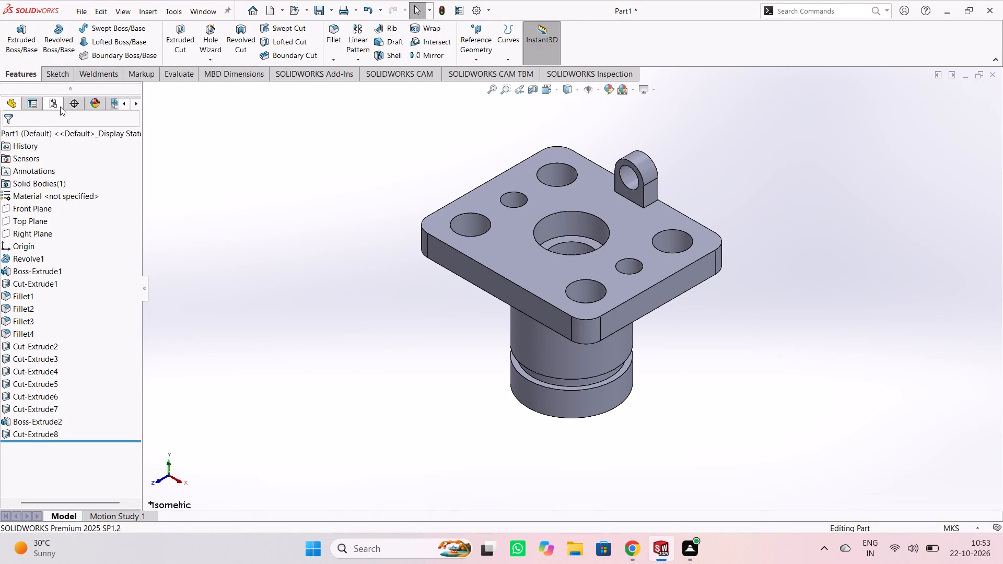
Create a section view from the Front Plane, rotated about 89 degrees around the vertical axis to cut through the lug and bore.
click(53, 74)
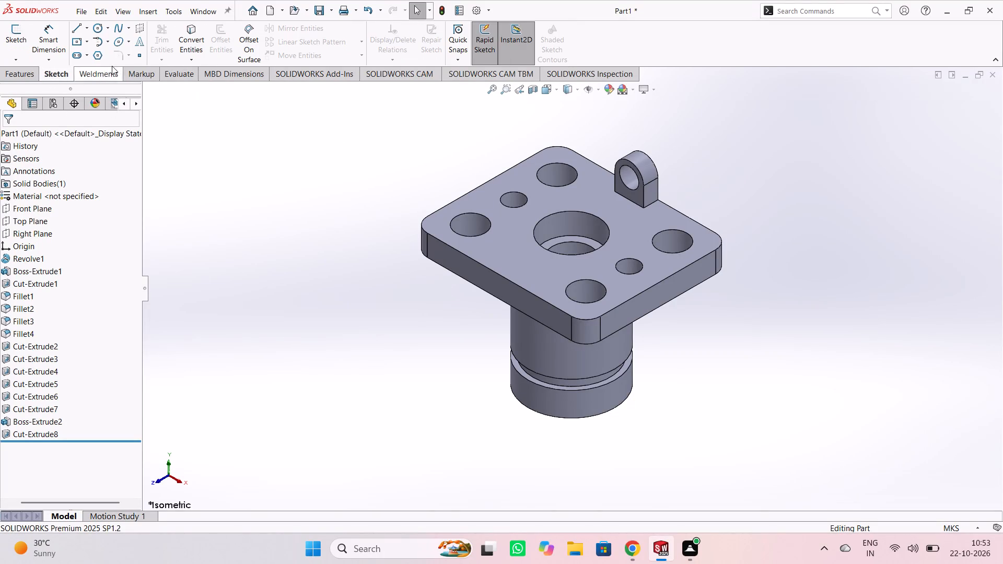
click(532, 92)
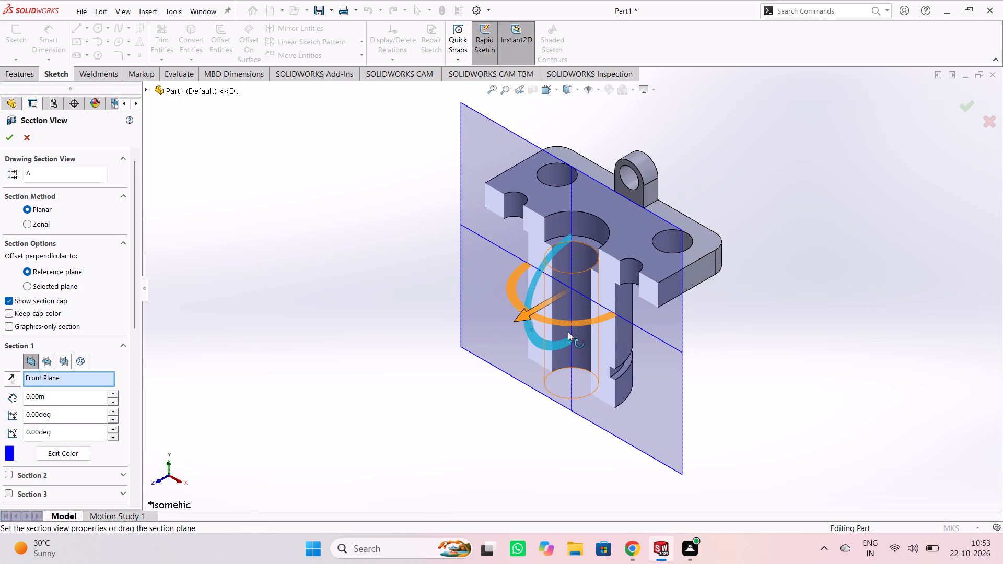
drag(570, 324, 652, 321)
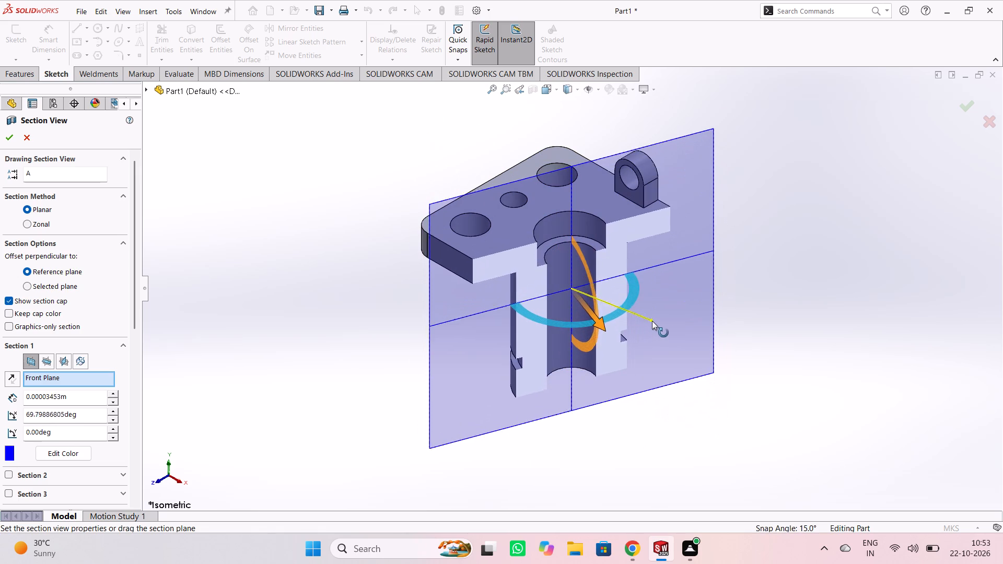
drag(652, 321, 698, 292)
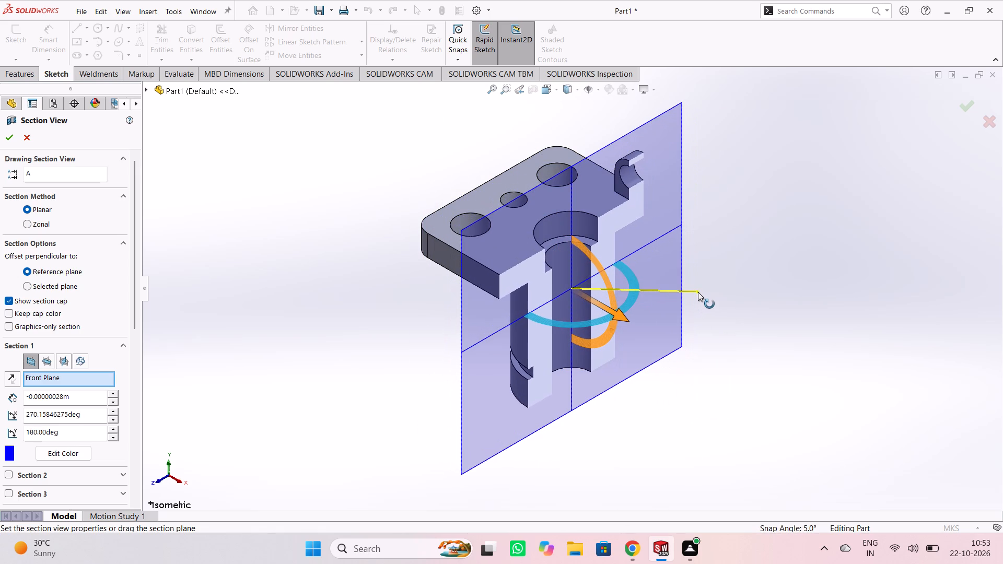
drag(698, 292, 696, 294)
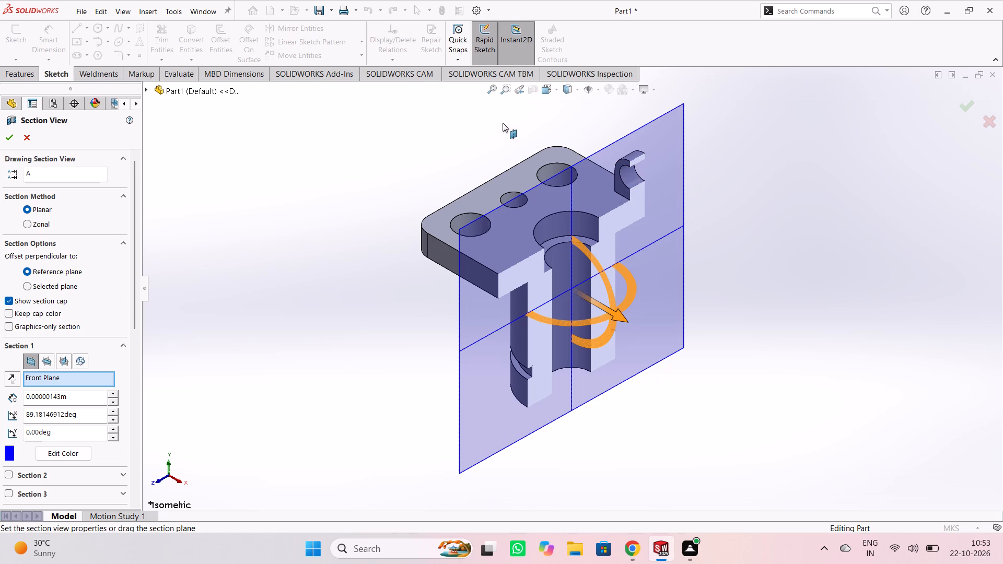
click(8, 139)
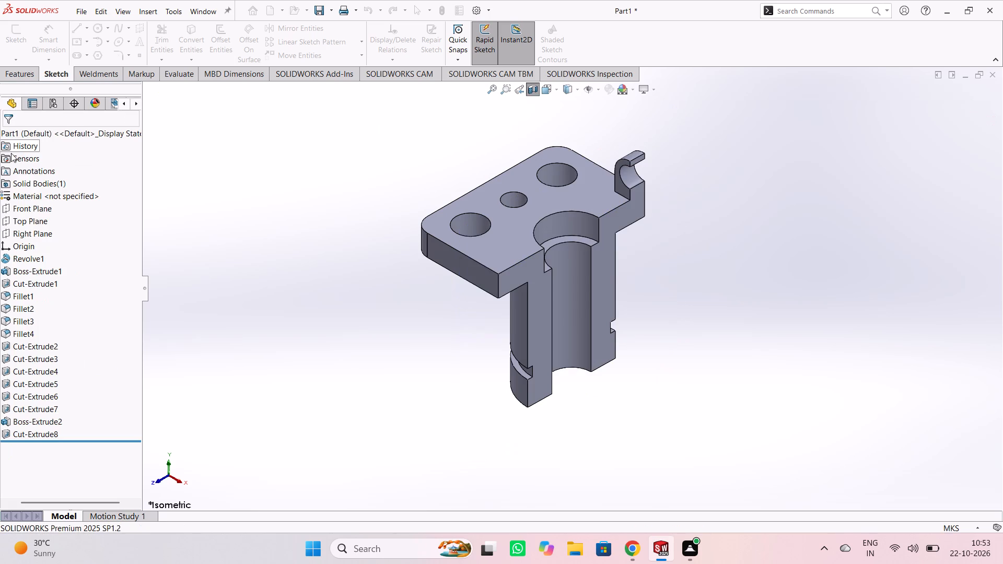
click(743, 290)
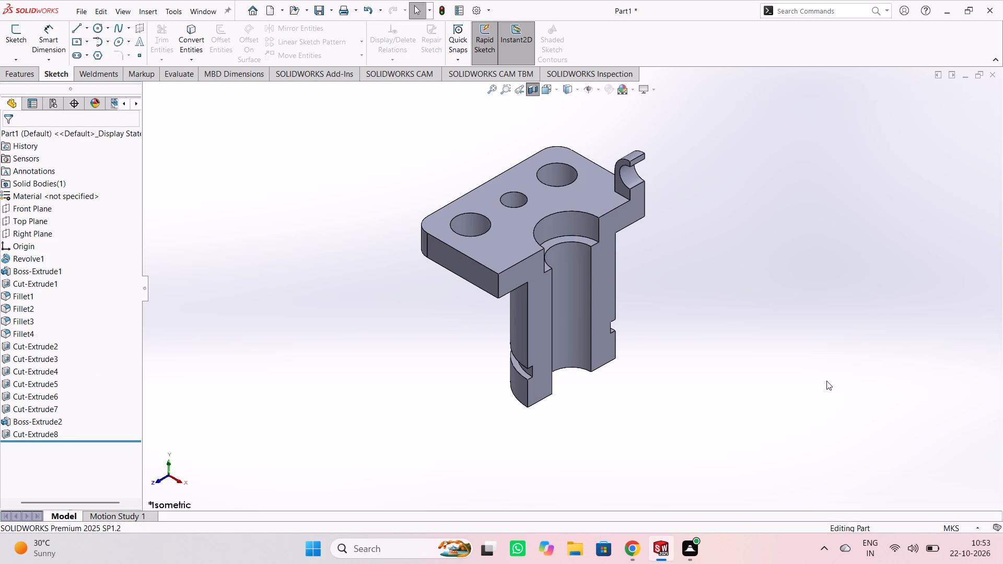
Examine the sectioned part in the front, back, left and right standard views, studying the stepped bore, outer groove and lug hole.
key(ctrl+1)
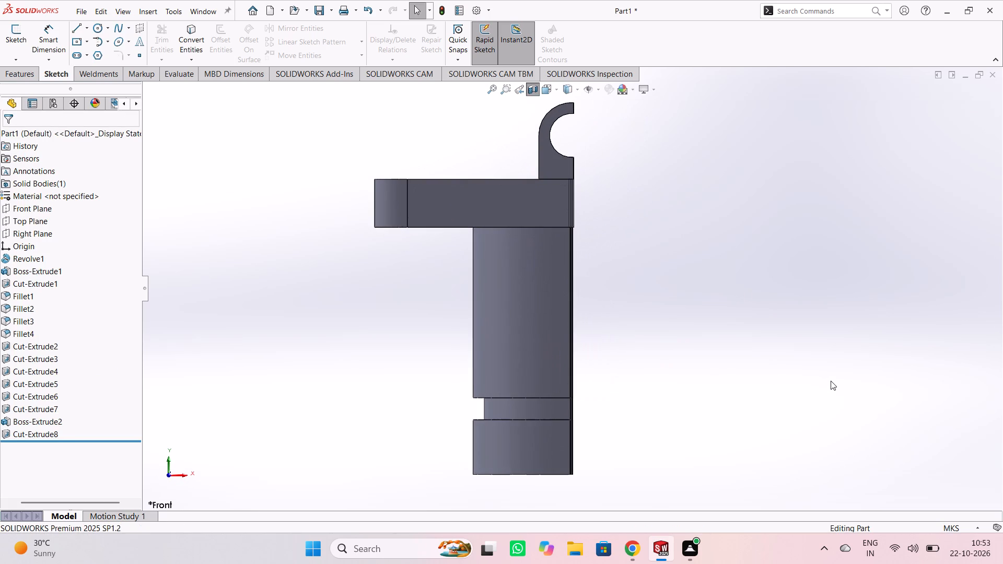
key(ctrl+2)
key(ctrl+3)
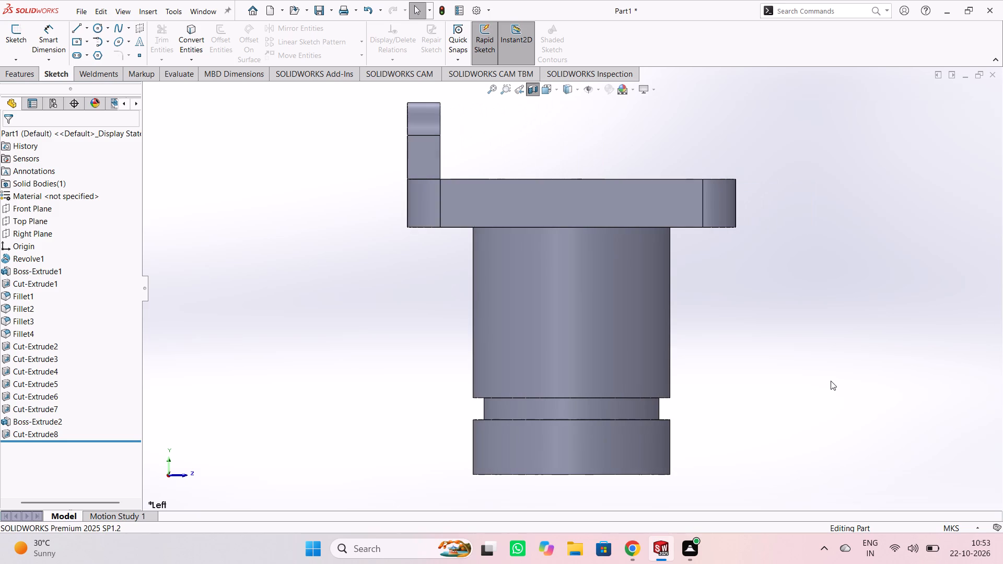
key(ctrl+4)
scroll(825, 332, down, 1)
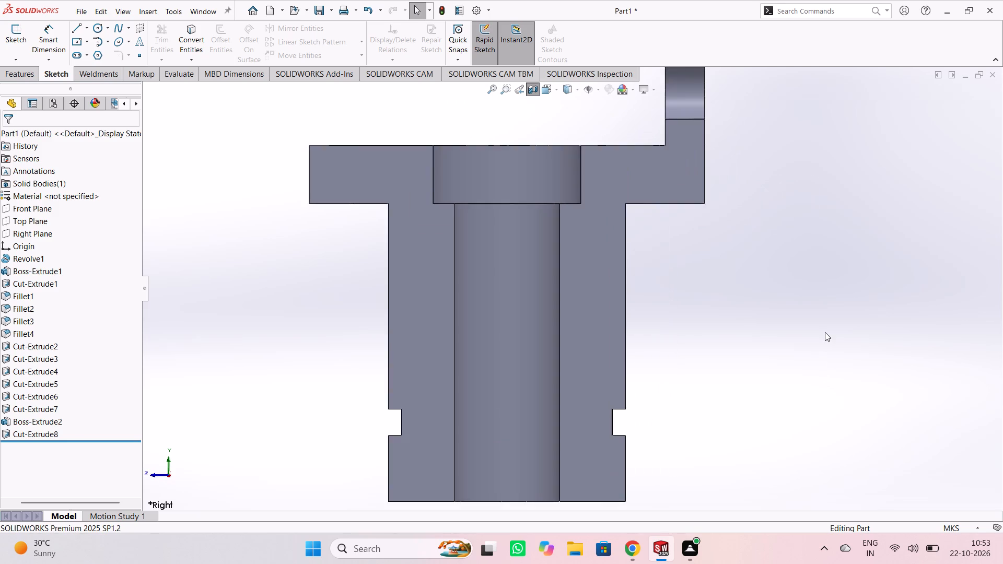
scroll(825, 332, up, 1)
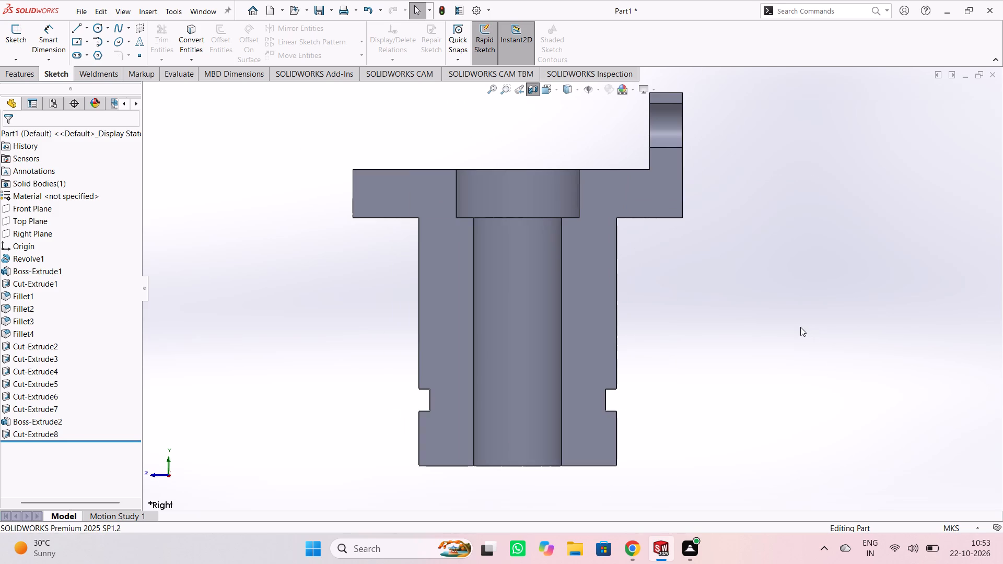
scroll(801, 325, down, 1)
scroll(801, 325, up, 1)
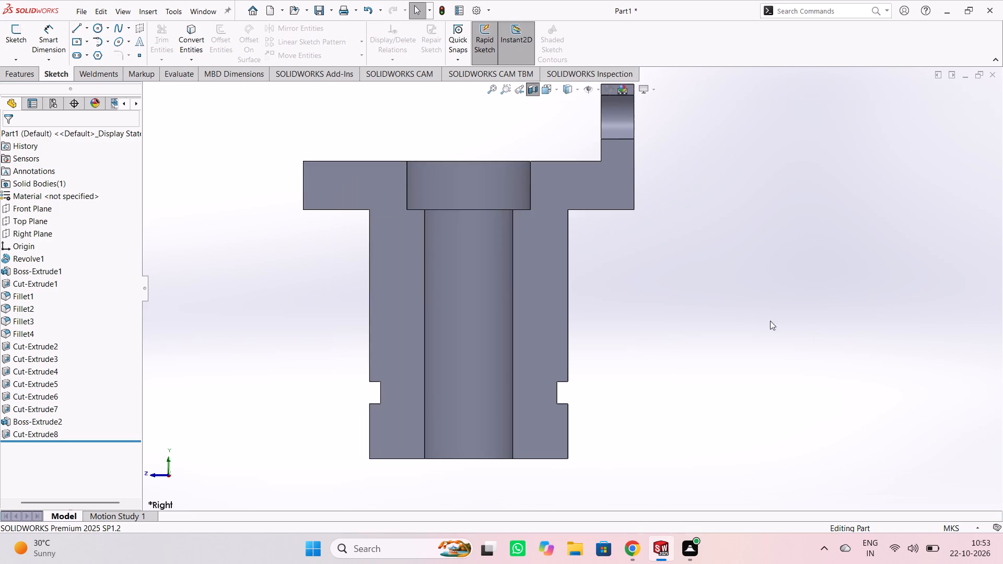
scroll(746, 321, up, 1)
scroll(739, 321, down, 1)
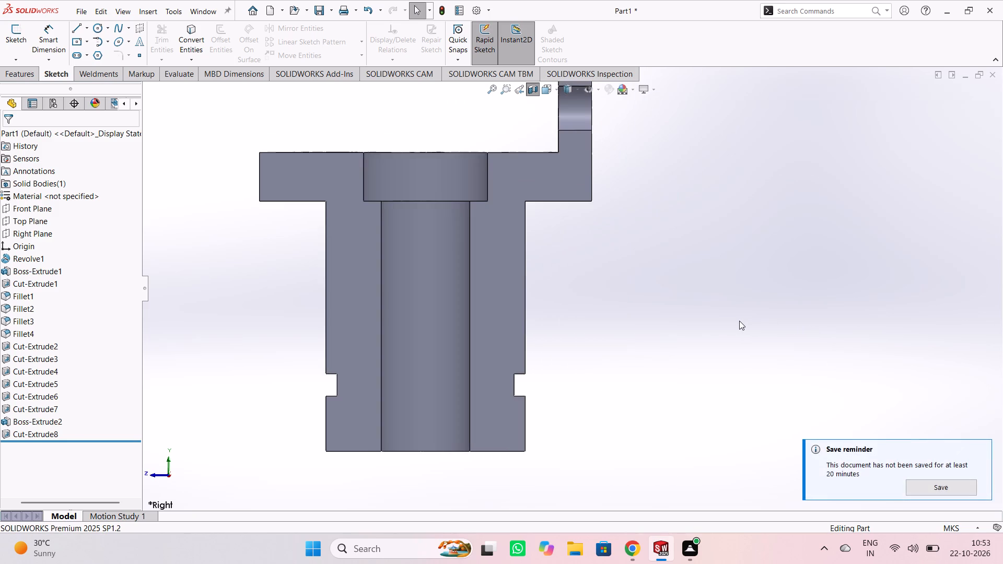
scroll(739, 321, up, 1)
scroll(663, 315, up, 1)
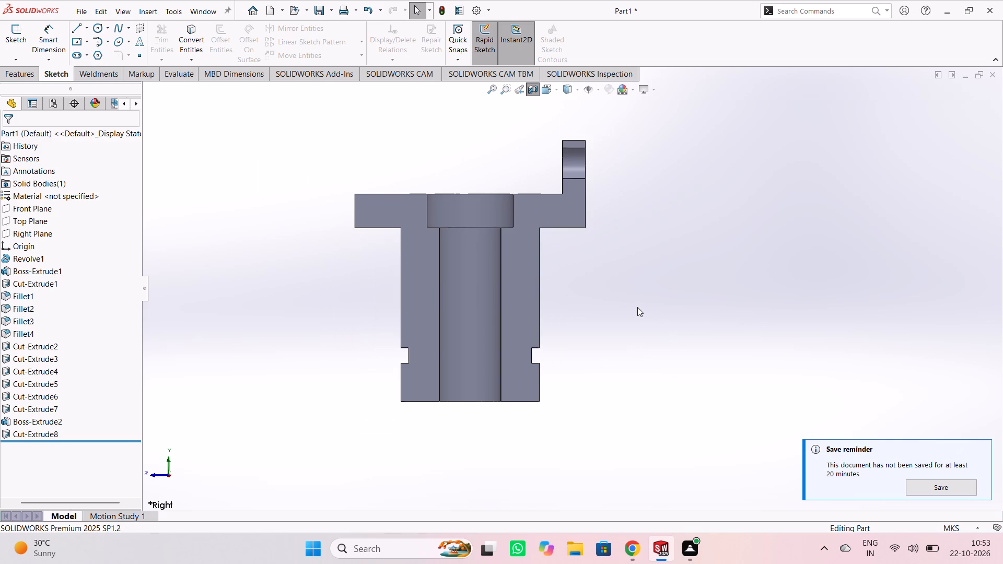
scroll(623, 298, up, 1)
scroll(622, 293, down, 1)
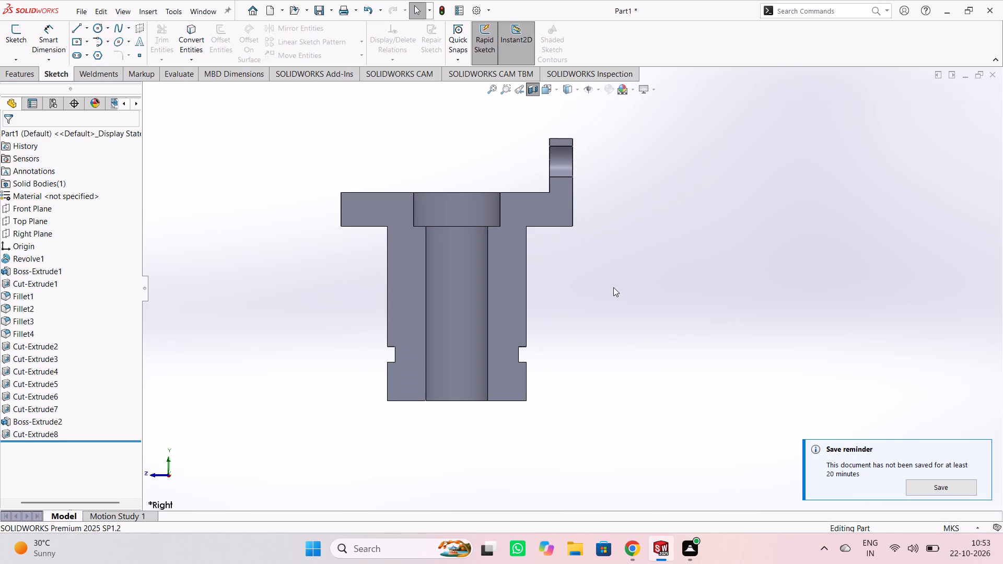
scroll(617, 286, up, 1)
scroll(615, 283, down, 3)
scroll(562, 237, up, 1)
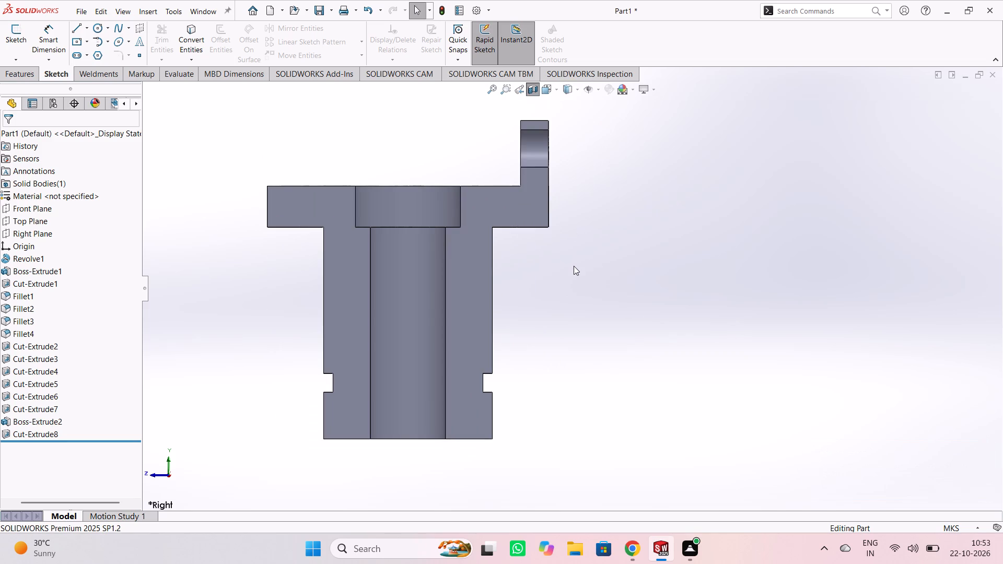
scroll(574, 266, up, 1)
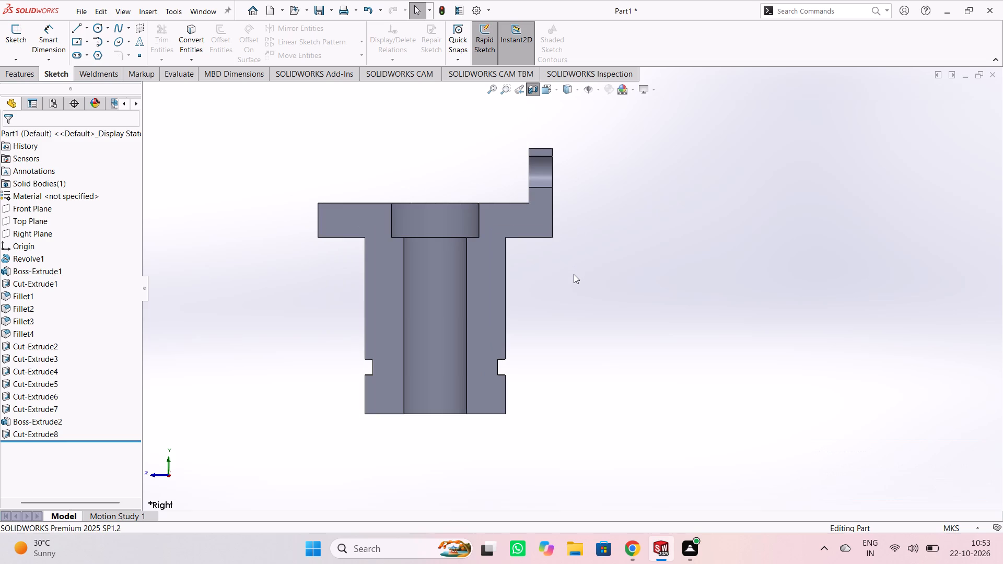
scroll(575, 274, down, 1)
scroll(576, 274, up, 3)
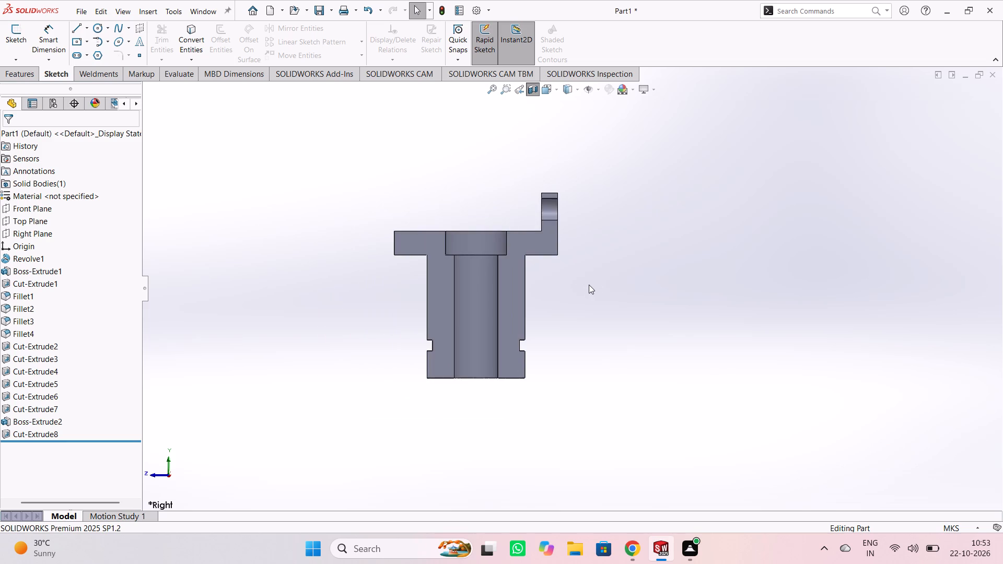
scroll(596, 284, up, 1)
Examine the sectioned part from above, below and around its sides, including the flange holes and the cut lug.
middle_drag(619, 274, 545, 382)
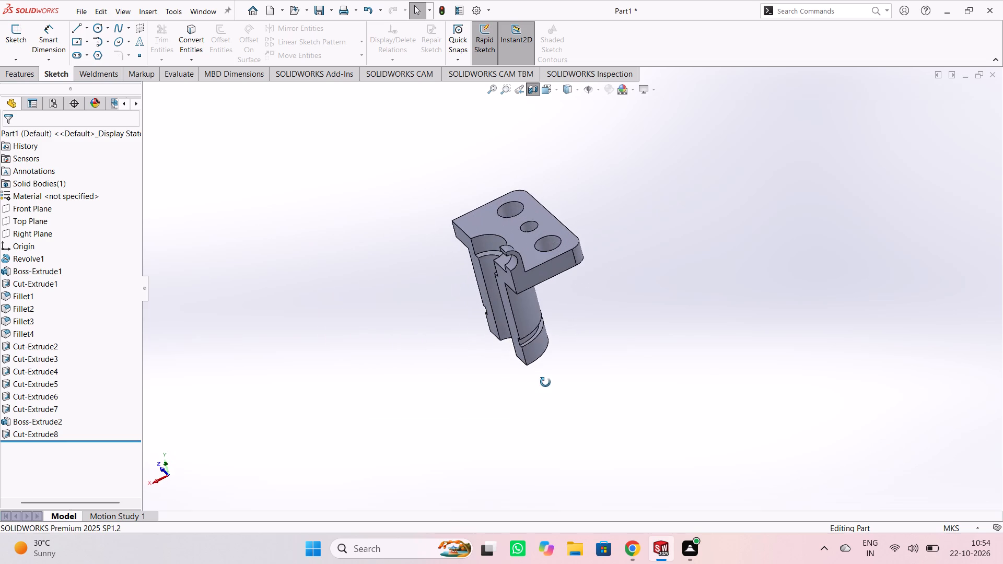
middle_drag(545, 382, 716, 328)
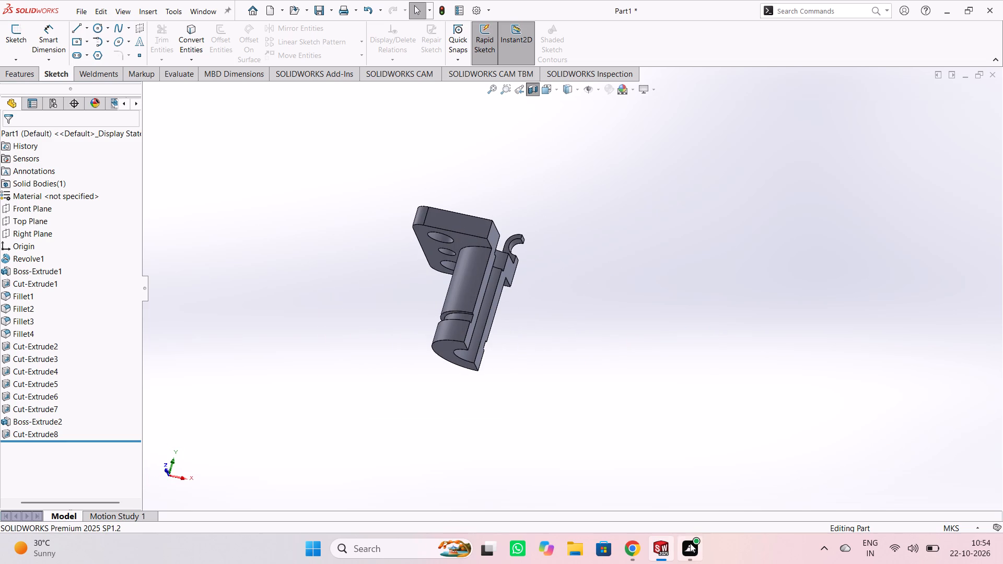
middle_drag(803, 296, 763, 318)
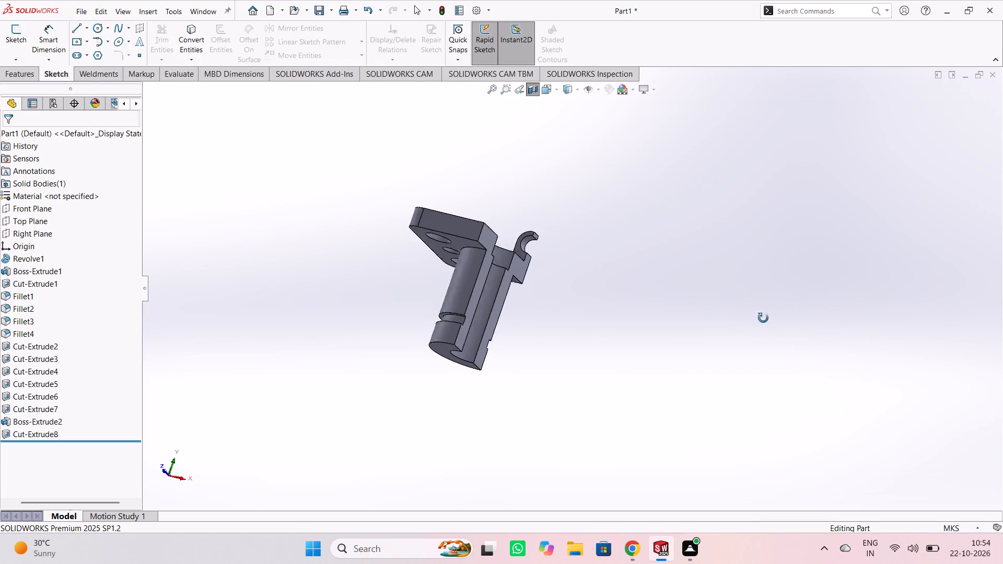
middle_drag(763, 318, 674, 371)
middle_drag(717, 274, 488, 392)
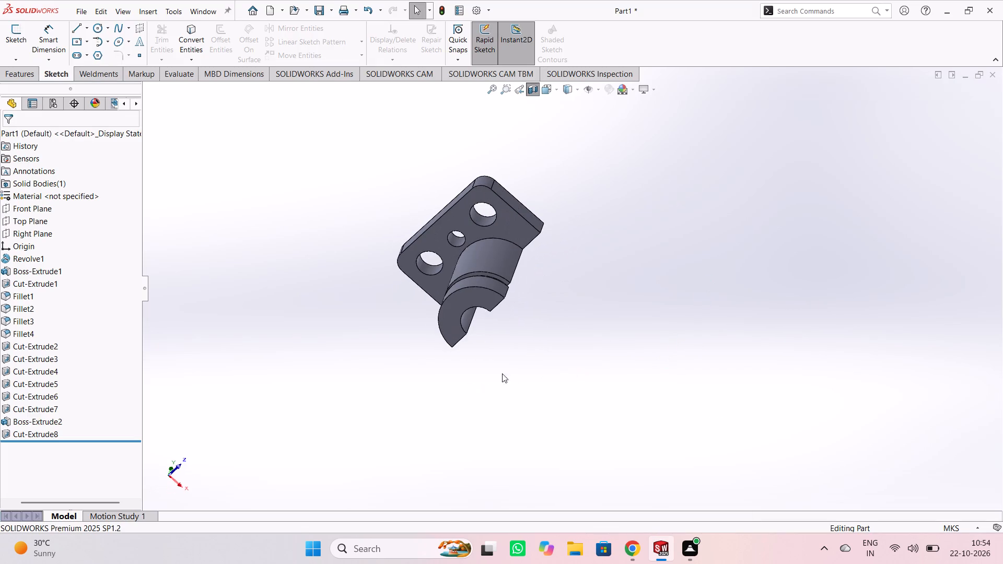
middle_drag(599, 276, 562, 416)
middle_drag(598, 307, 522, 354)
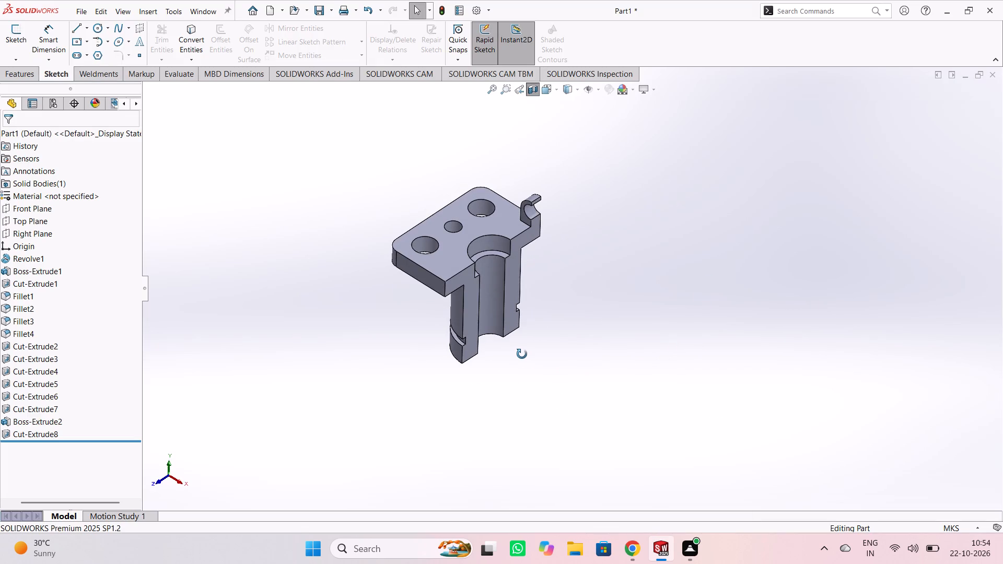
middle_drag(522, 354, 585, 351)
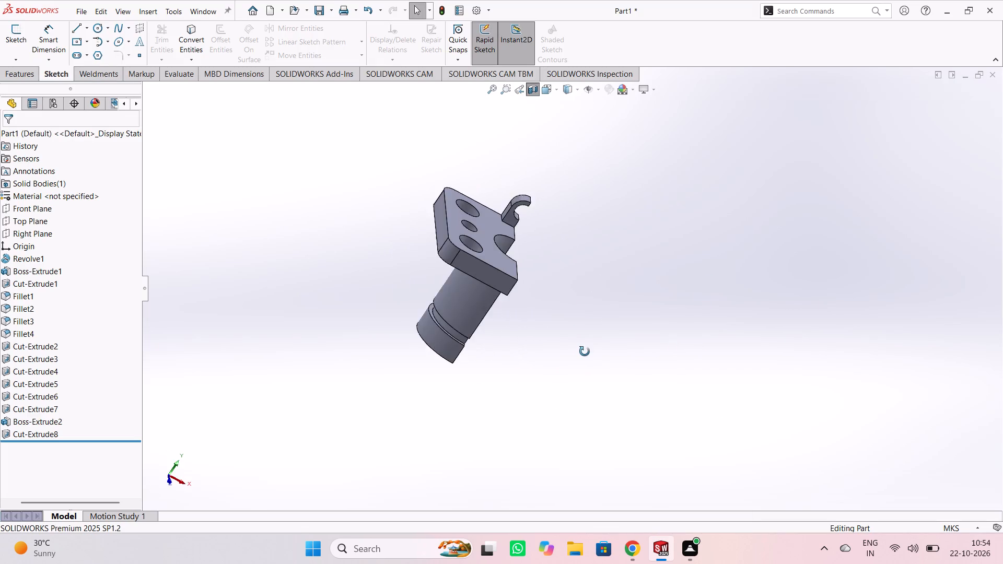
Turn off the section view so the whole part is displayed uncut.
middle_drag(585, 351, 641, 365)
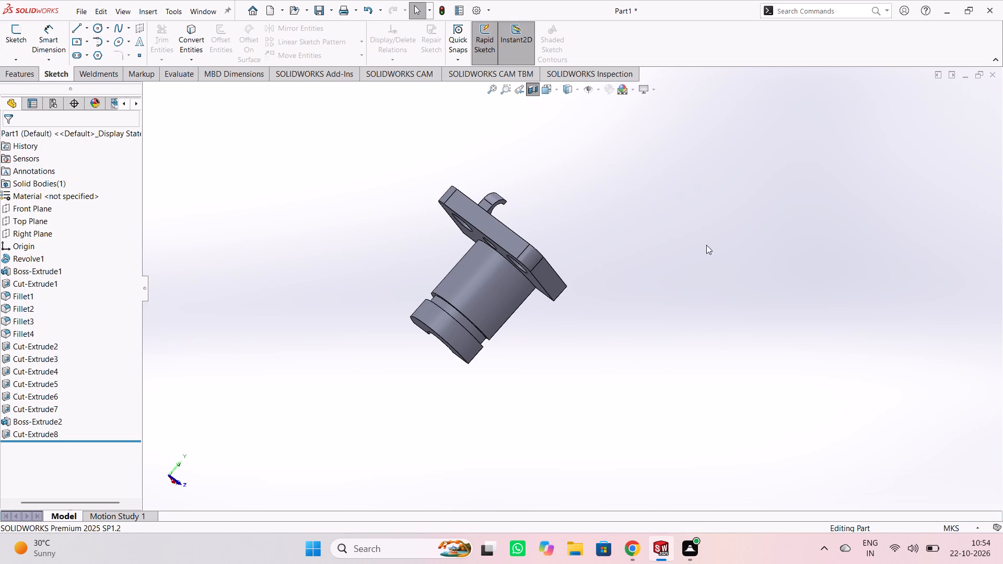
click(536, 92)
click(669, 266)
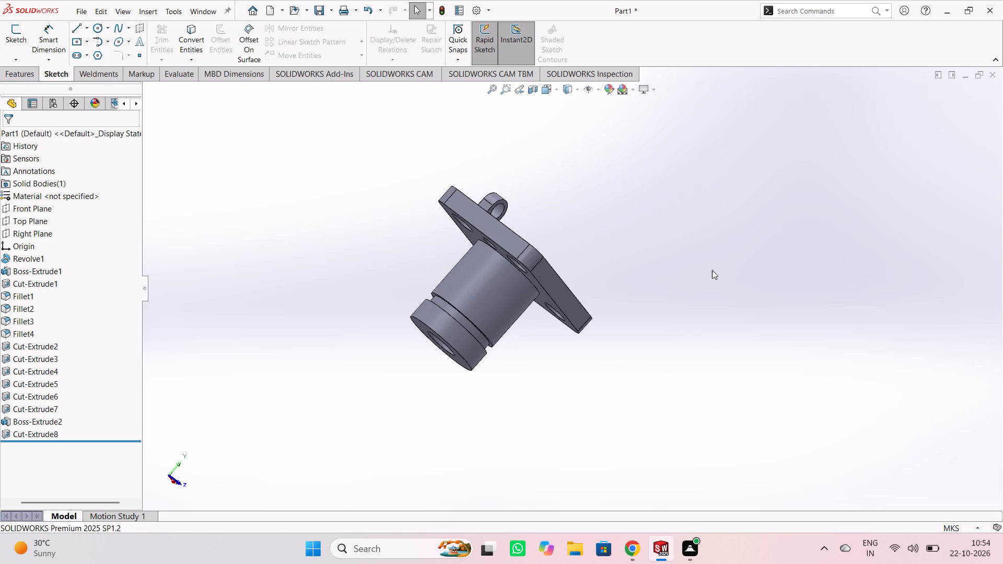
Examine the flange's corner holes, side holes, central bore and lug in the Top view at several magnifications.
middle_drag(729, 205, 645, 278)
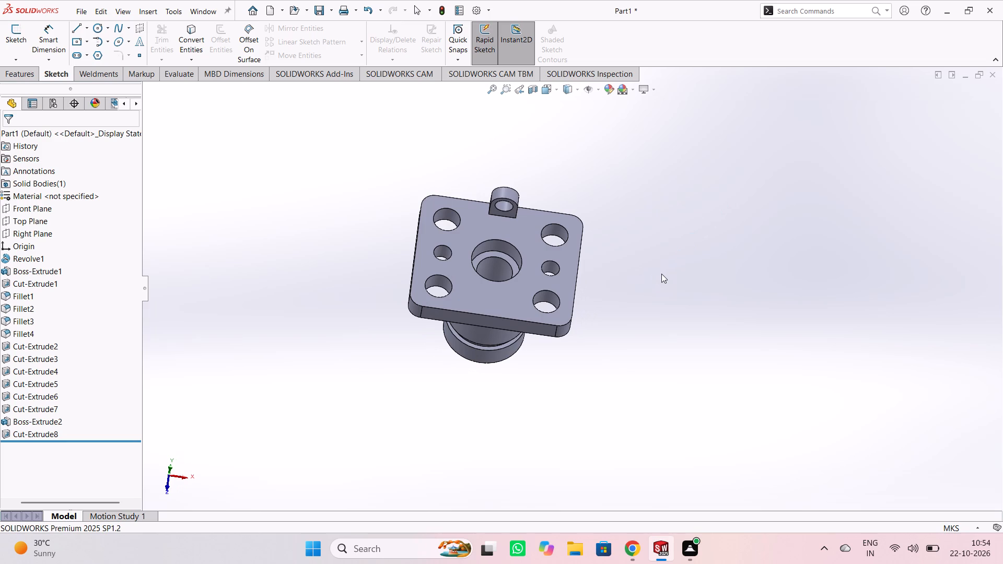
key(ctrl+5)
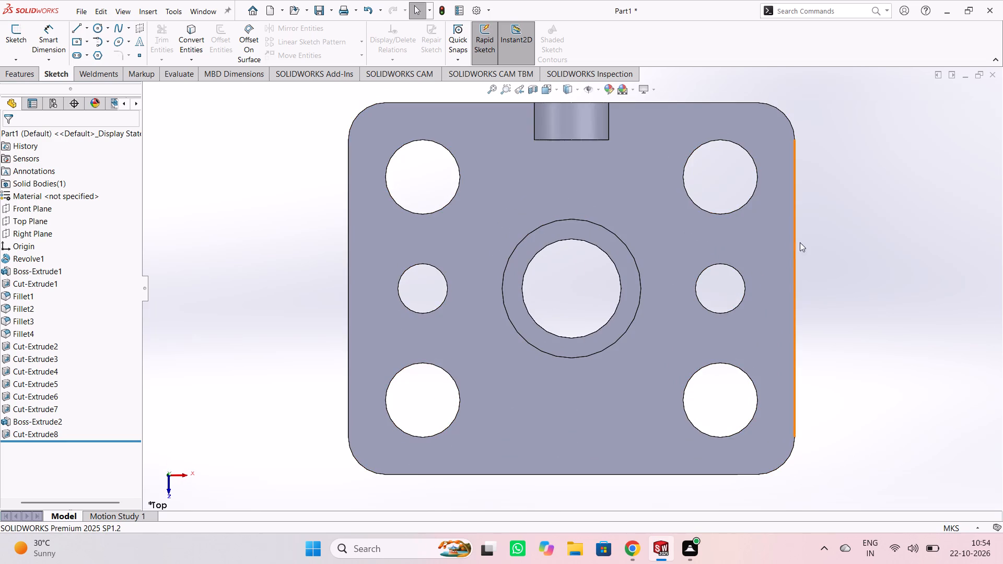
scroll(878, 268, down, 1)
scroll(872, 268, up, 3)
scroll(809, 263, down, 1)
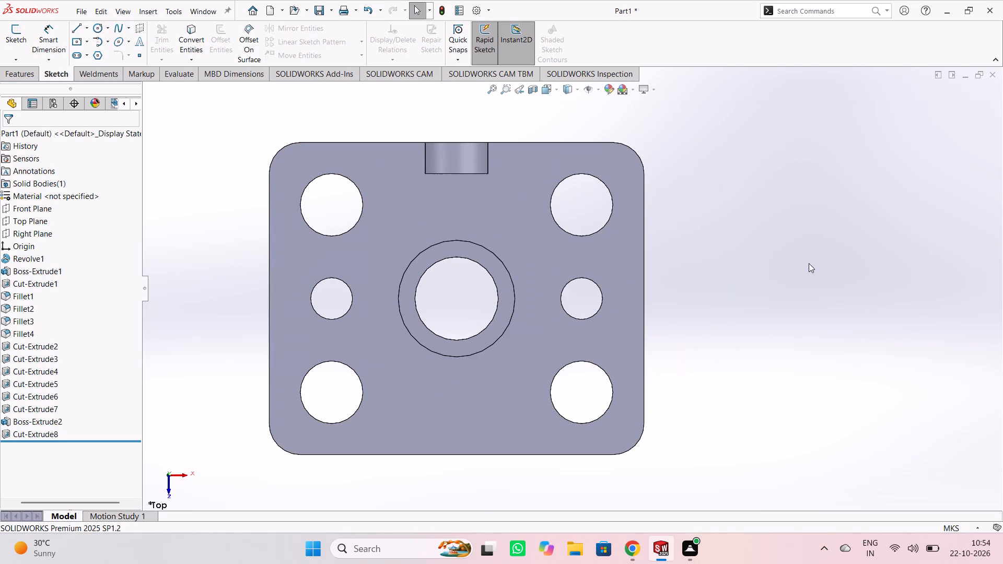
scroll(808, 263, up, 1)
scroll(808, 263, down, 1)
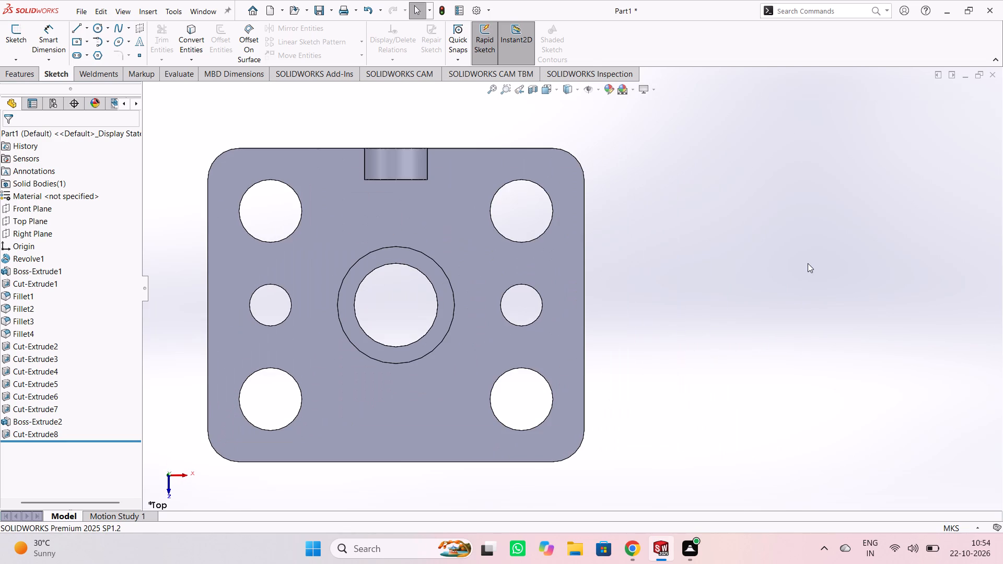
scroll(807, 263, up, 1)
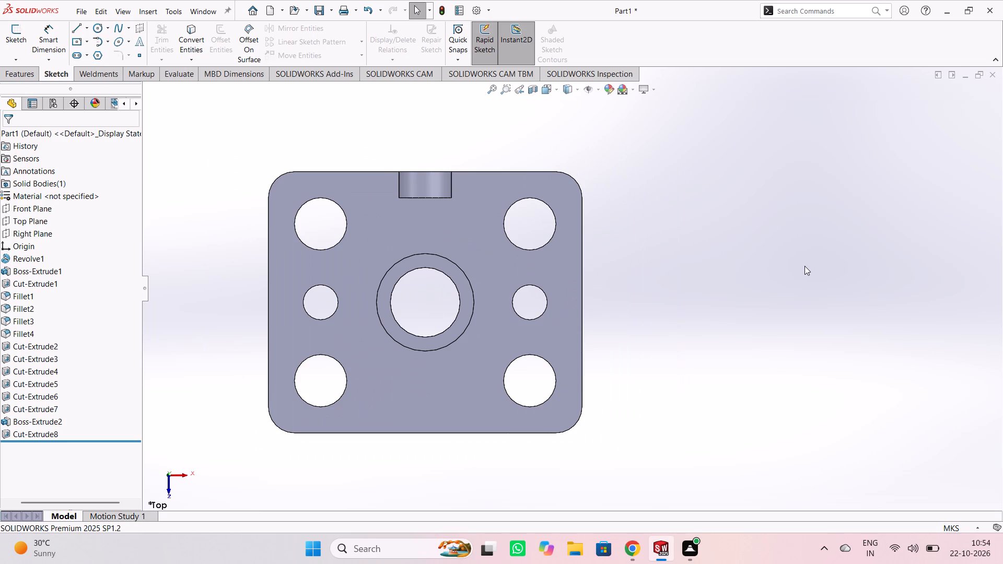
scroll(803, 268, down, 1)
scroll(803, 268, up, 2)
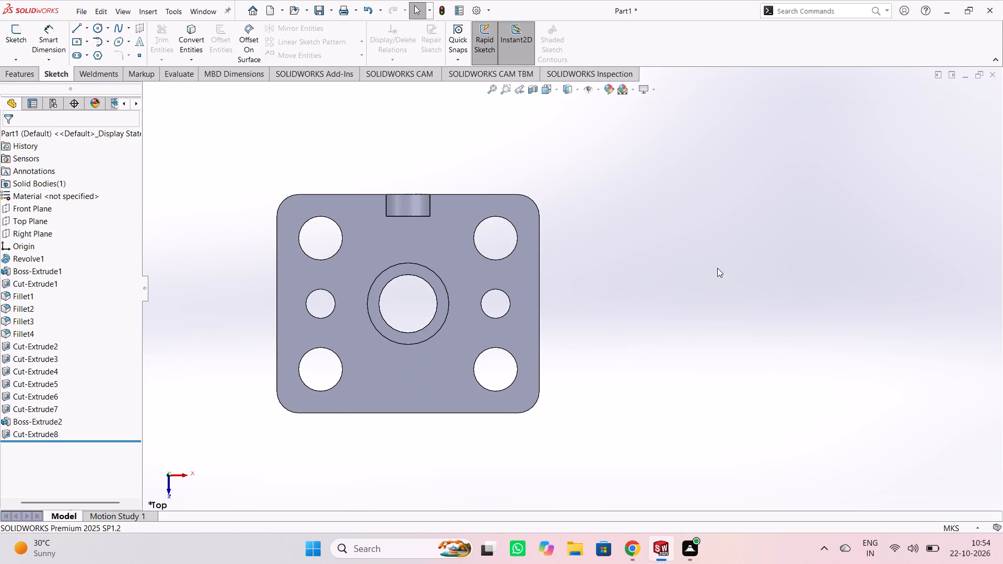
scroll(717, 268, up, 1)
scroll(717, 267, down, 1)
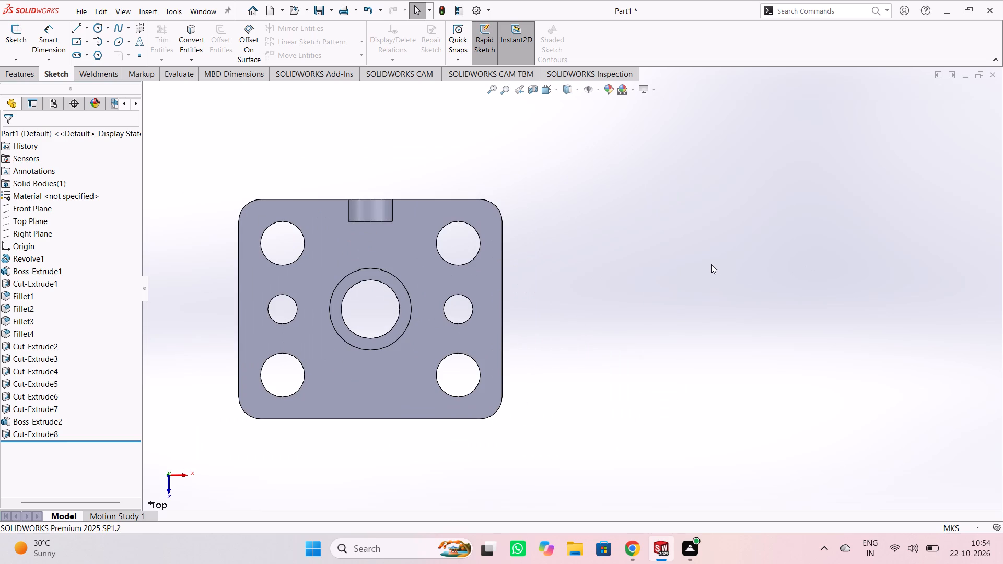
scroll(709, 264, up, 1)
scroll(708, 264, down, 1)
scroll(708, 264, up, 1)
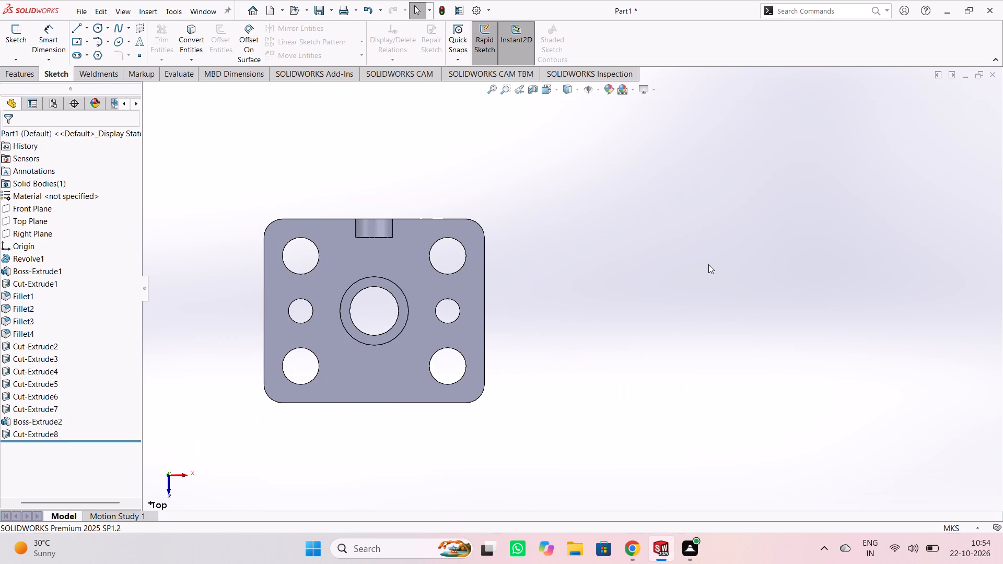
scroll(708, 264, down, 1)
scroll(708, 264, up, 1)
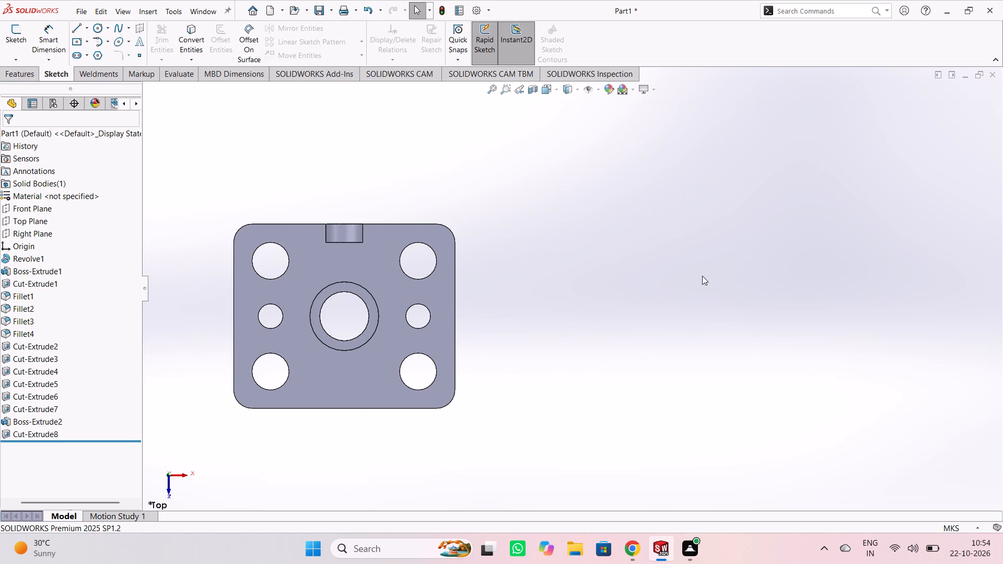
scroll(702, 281, down, 1)
scroll(702, 281, up, 1)
scroll(544, 296, up, 1)
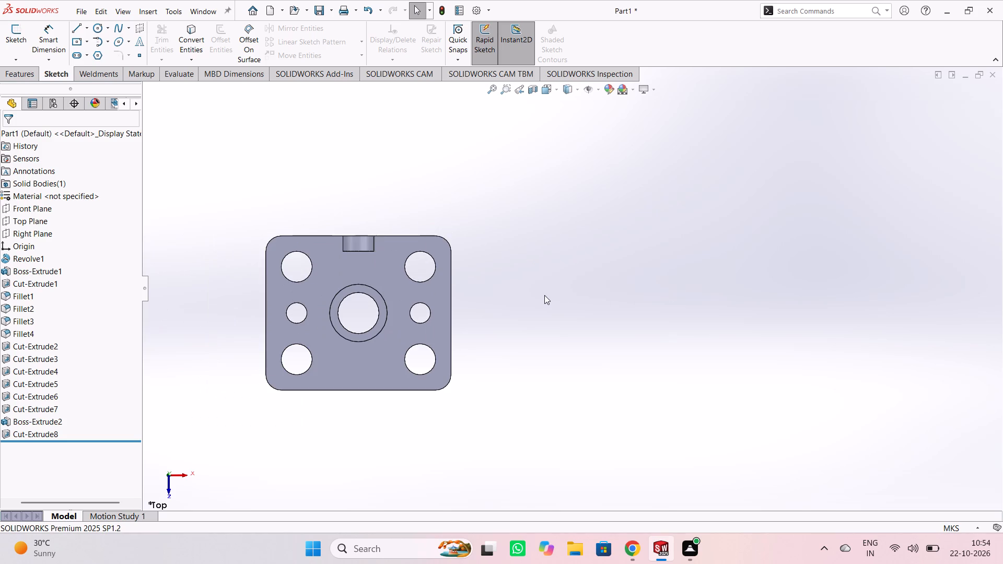
scroll(523, 296, down, 1)
scroll(284, 235, down, 2)
scroll(371, 274, up, 2)
scroll(381, 246, down, 2)
scroll(457, 276, up, 2)
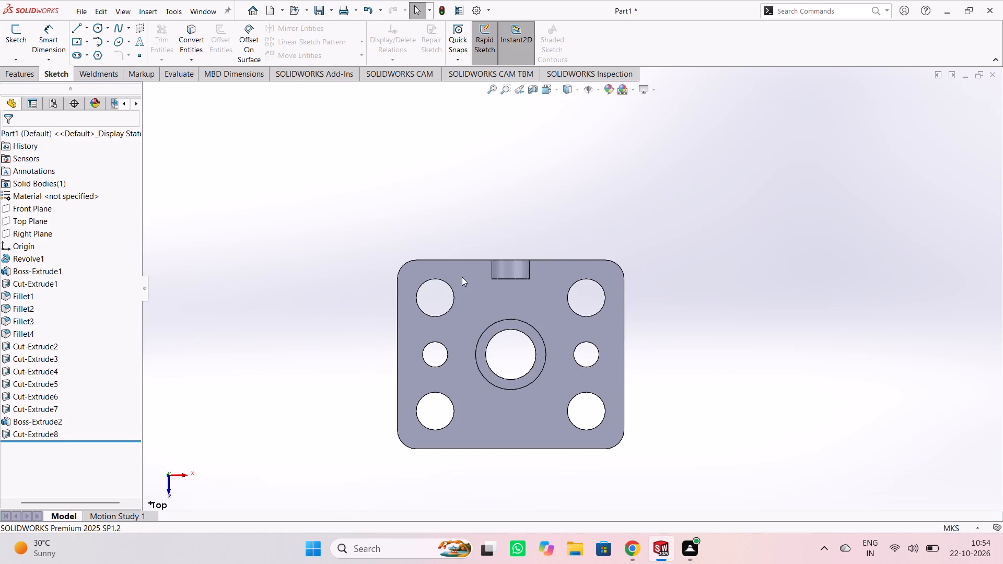
Examine the uncut part from several oblique angles, including the flange, grooved cylinder and drilled lug.
middle_drag(738, 445, 759, 293)
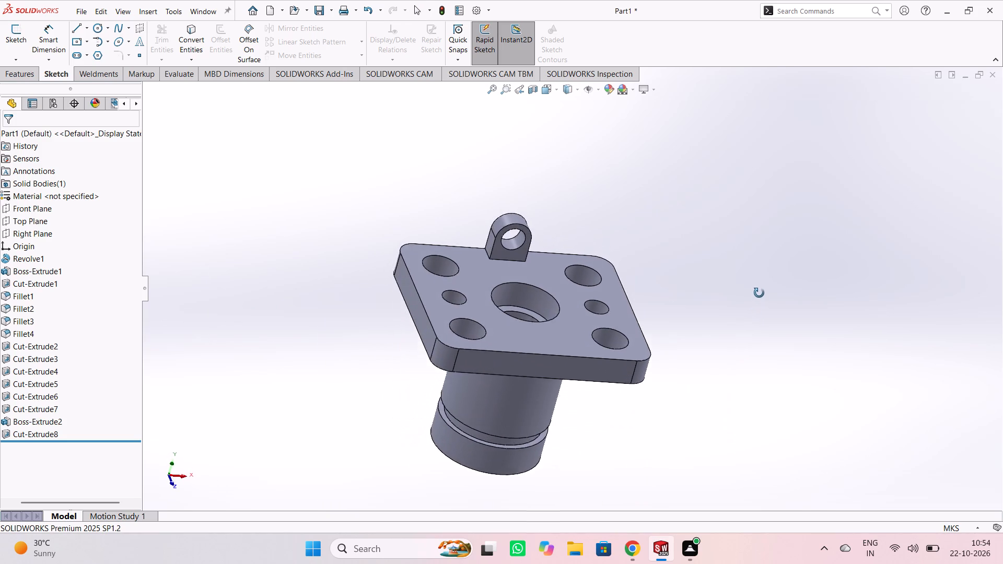
middle_drag(759, 293, 666, 288)
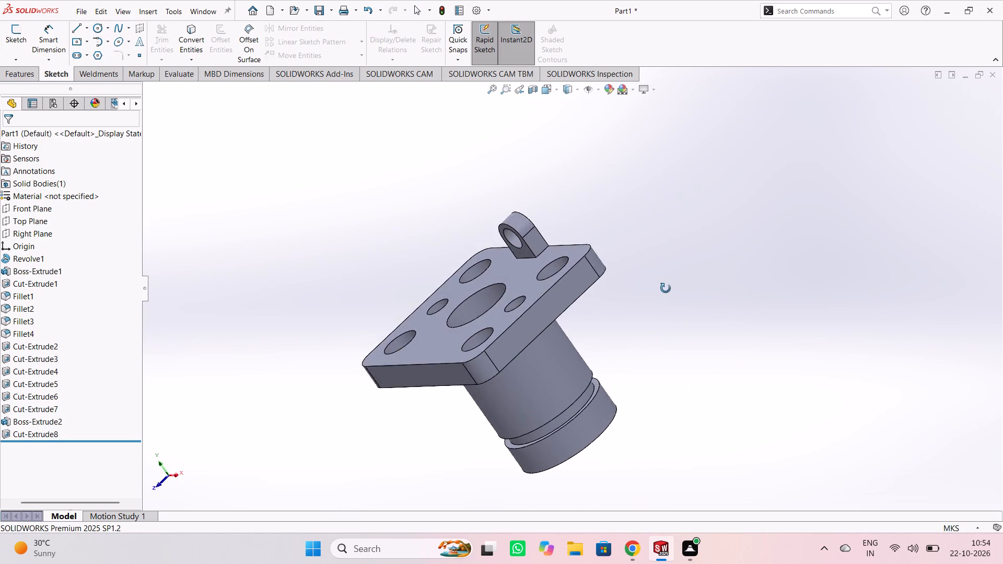
middle_drag(666, 288, 787, 374)
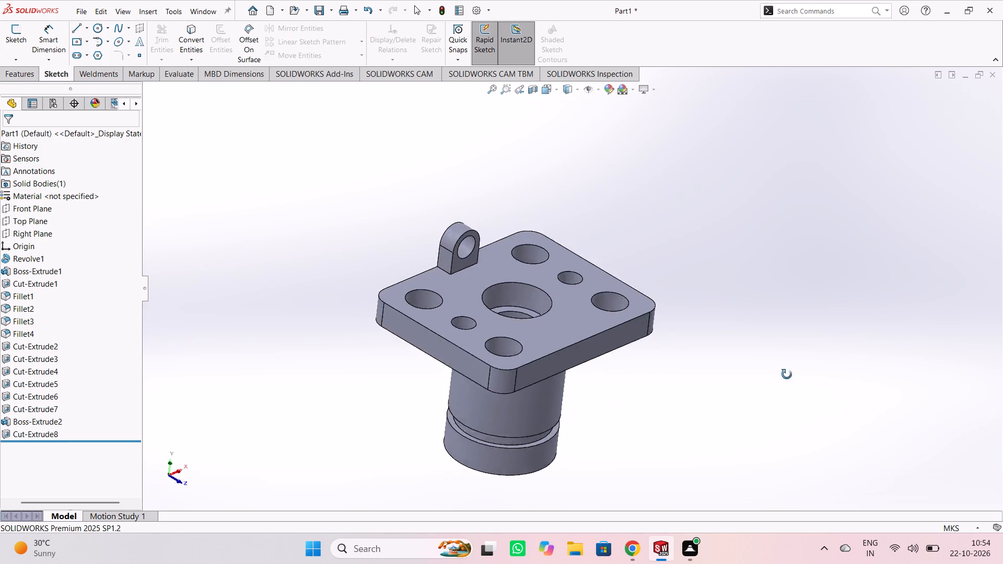
middle_drag(787, 374, 631, 472)
middle_drag(624, 275, 648, 293)
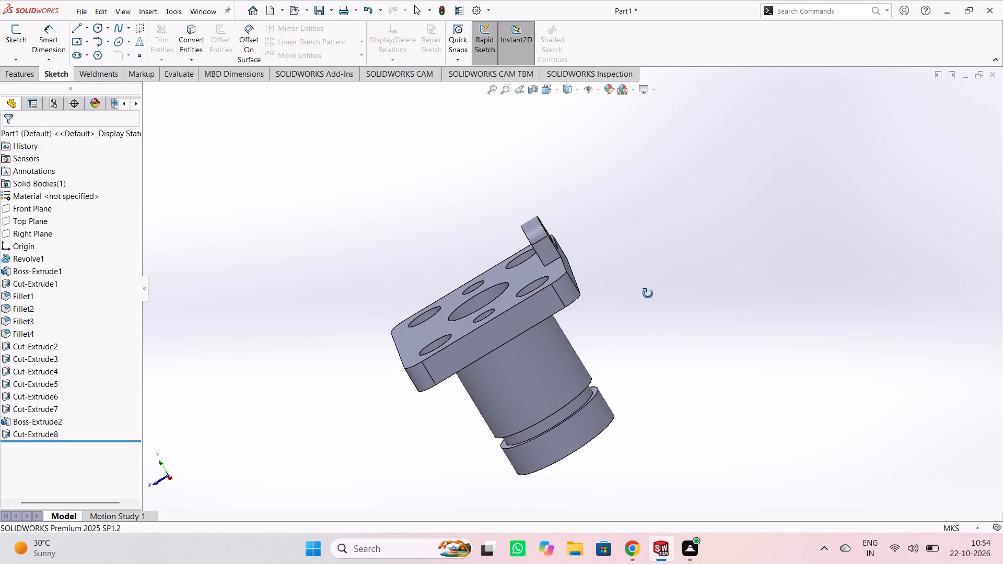
middle_drag(648, 293, 721, 267)
middle_drag(330, 381, 290, 315)
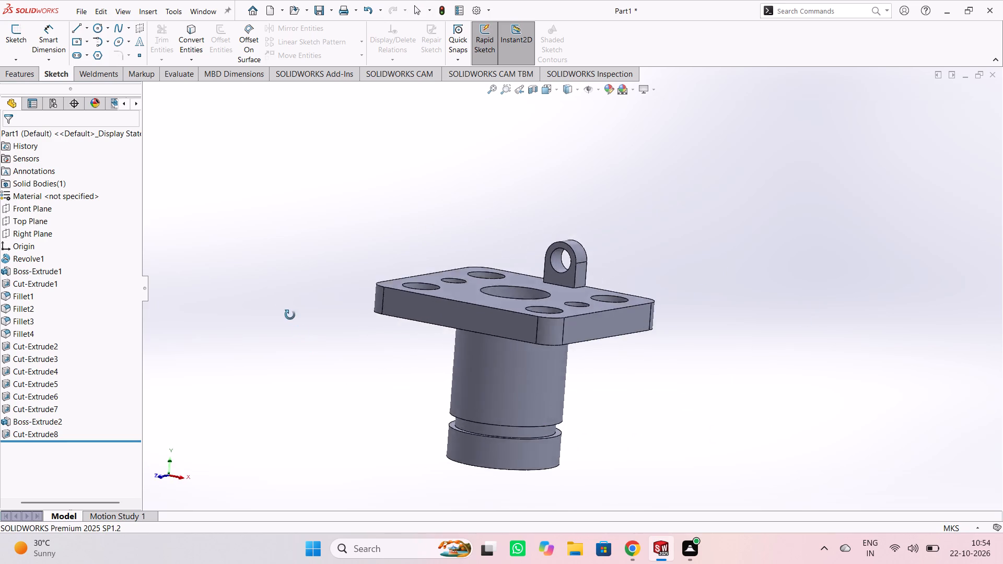
middle_drag(290, 315, 259, 383)
middle_drag(259, 316, 289, 373)
middle_drag(289, 322, 290, 299)
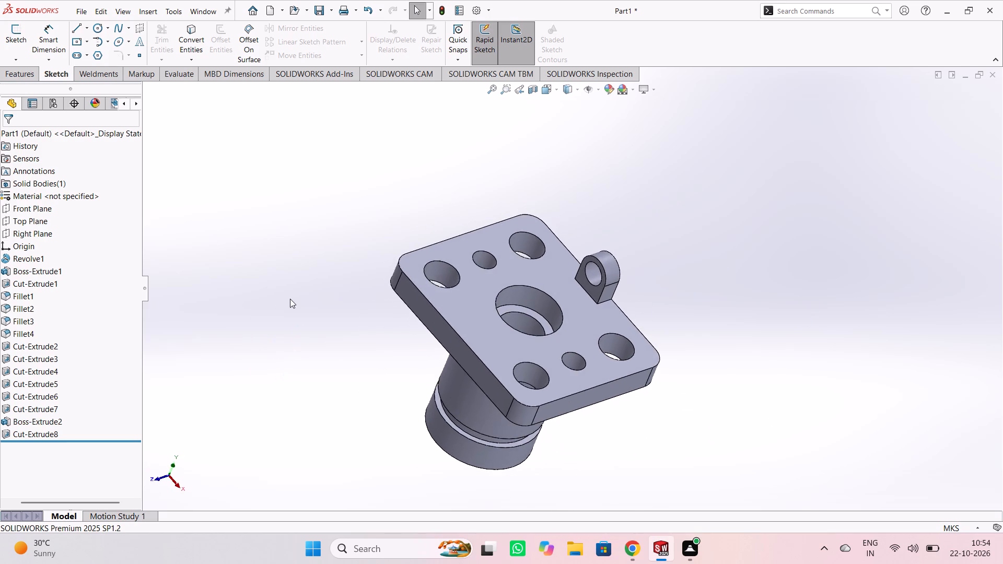
middle_drag(290, 299, 290, 304)
middle_drag(290, 298, 297, 306)
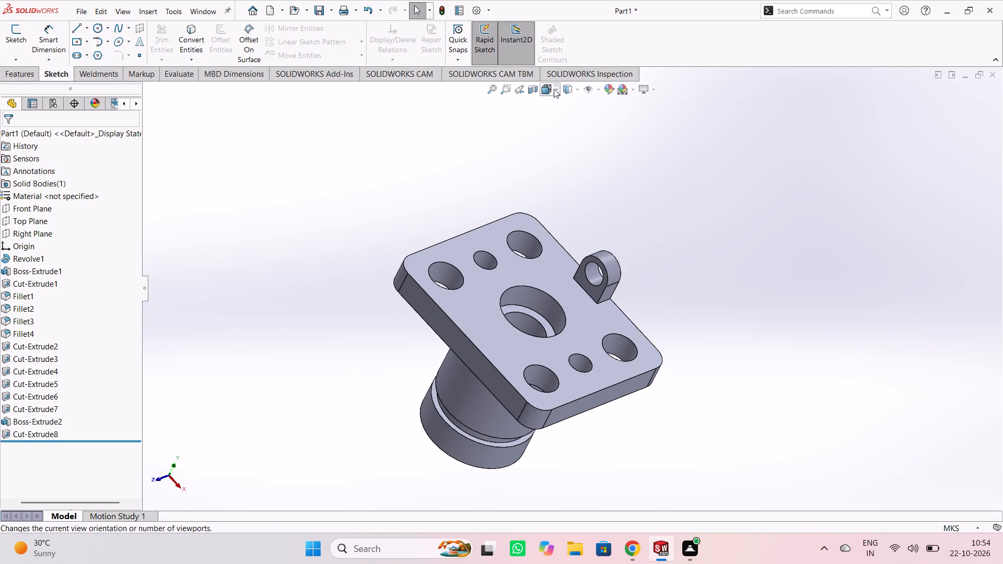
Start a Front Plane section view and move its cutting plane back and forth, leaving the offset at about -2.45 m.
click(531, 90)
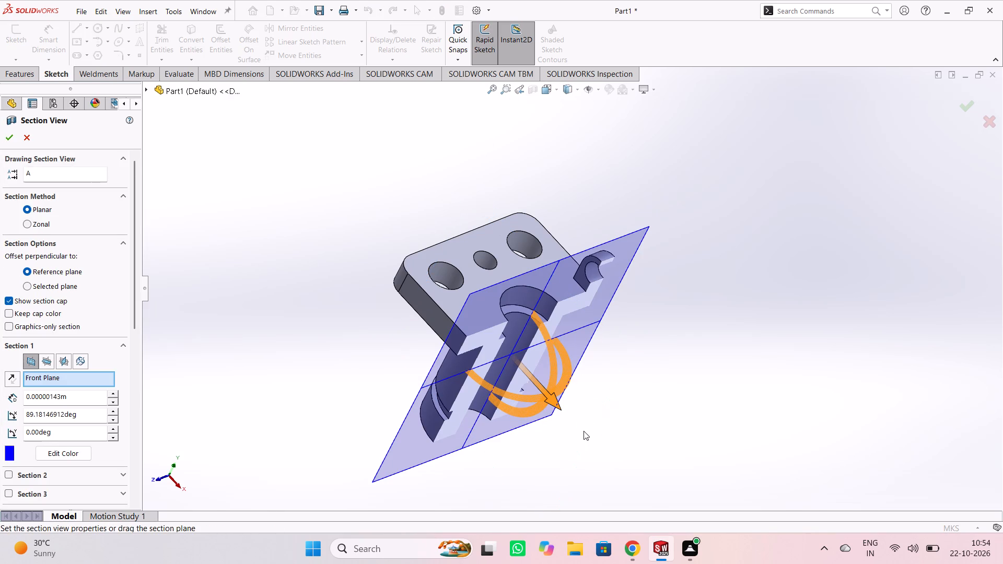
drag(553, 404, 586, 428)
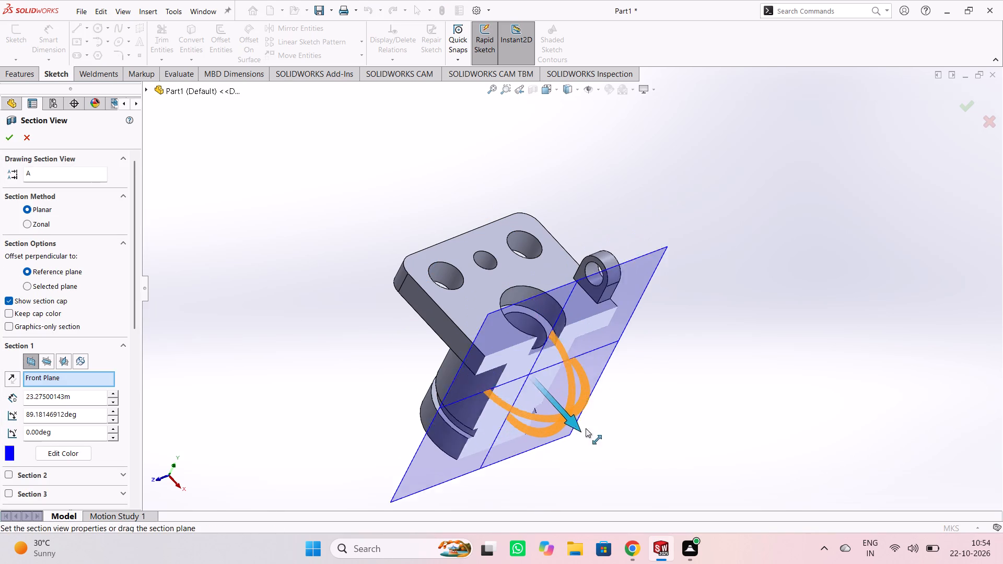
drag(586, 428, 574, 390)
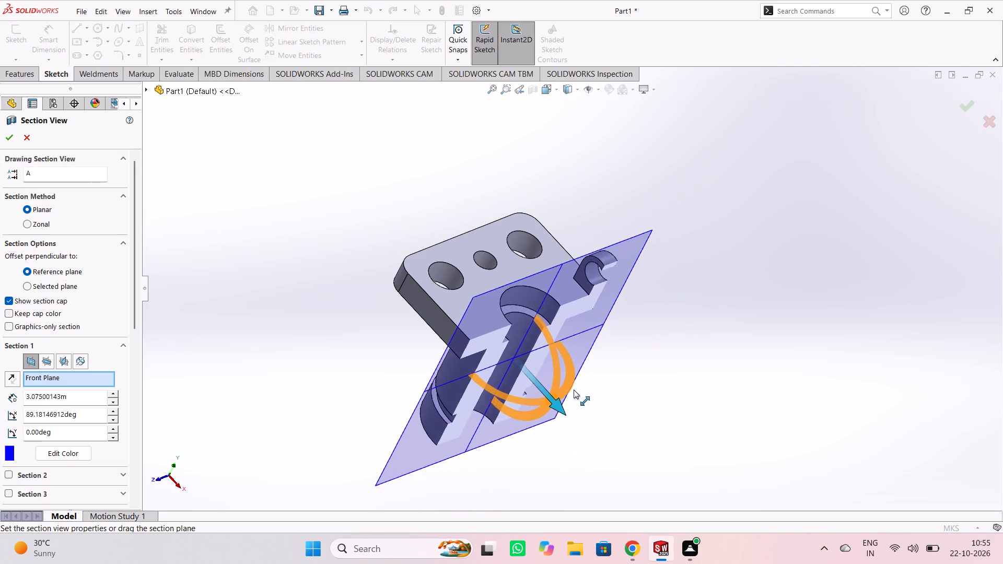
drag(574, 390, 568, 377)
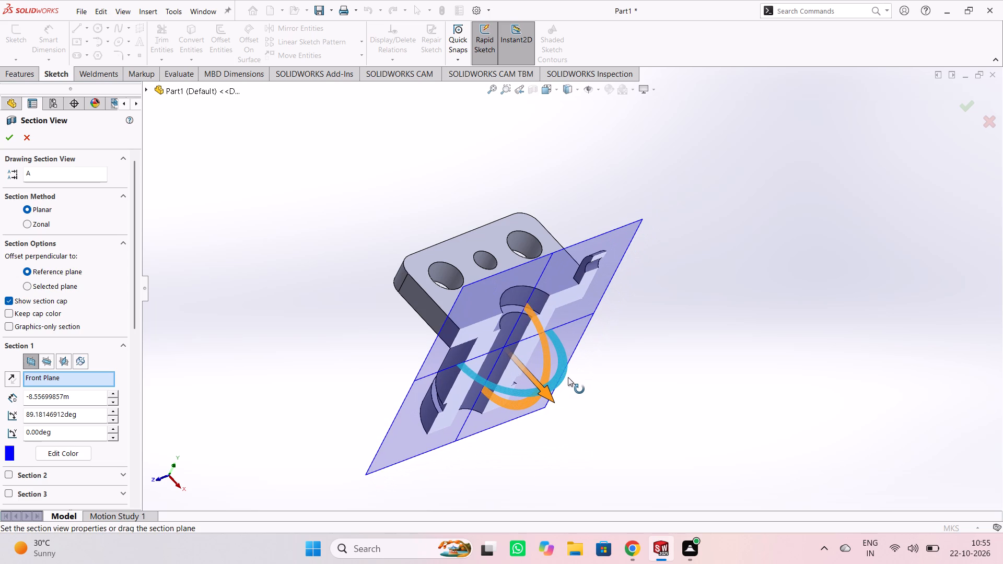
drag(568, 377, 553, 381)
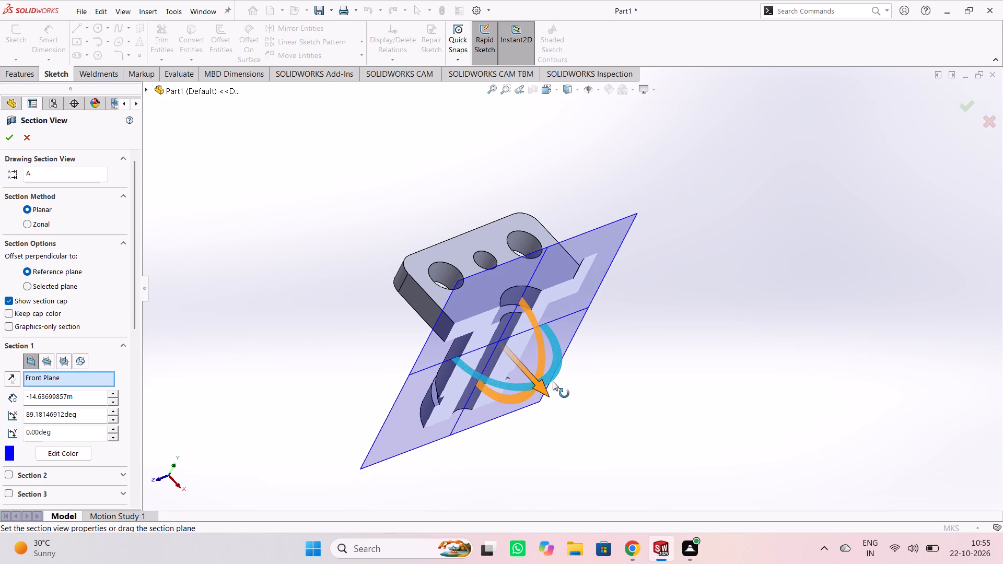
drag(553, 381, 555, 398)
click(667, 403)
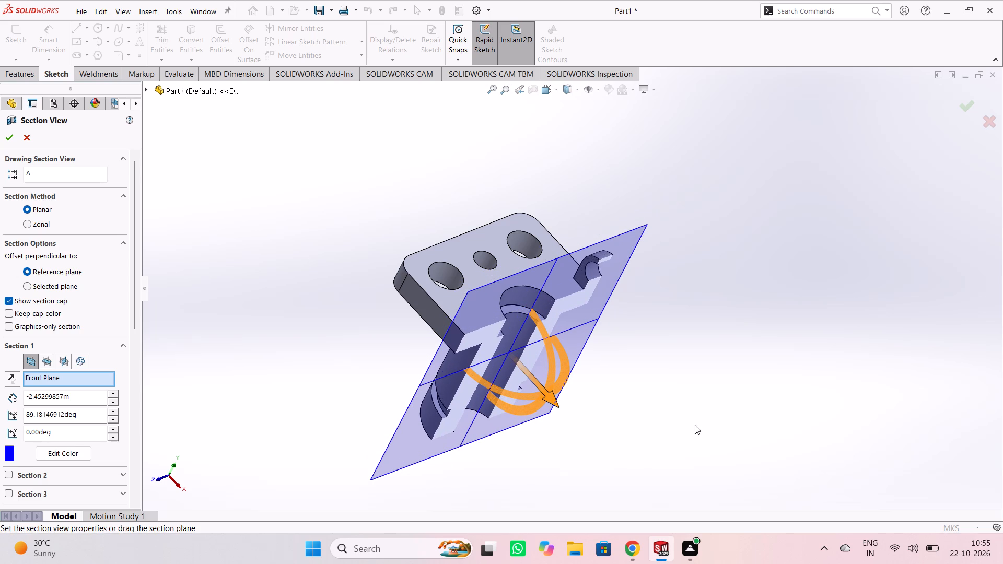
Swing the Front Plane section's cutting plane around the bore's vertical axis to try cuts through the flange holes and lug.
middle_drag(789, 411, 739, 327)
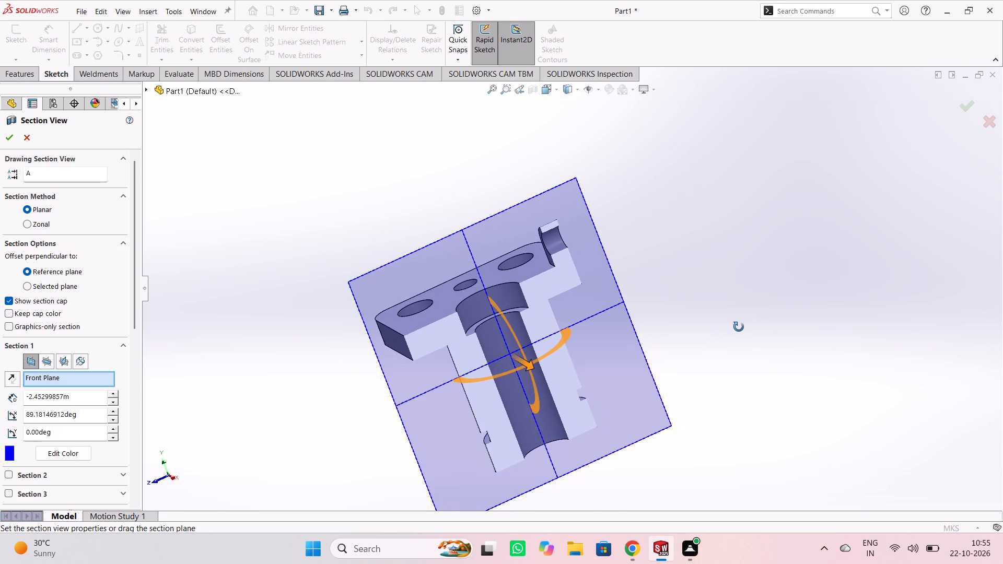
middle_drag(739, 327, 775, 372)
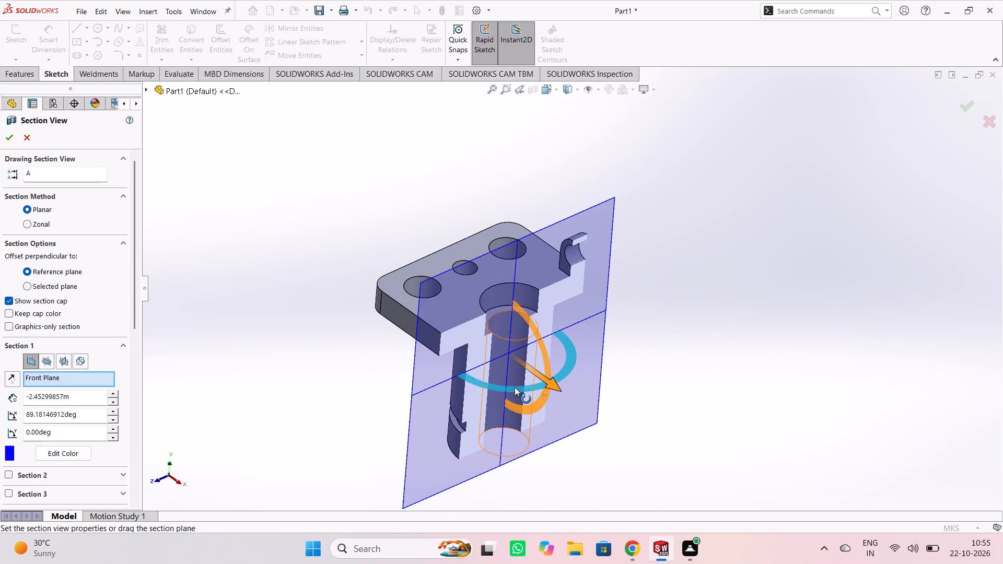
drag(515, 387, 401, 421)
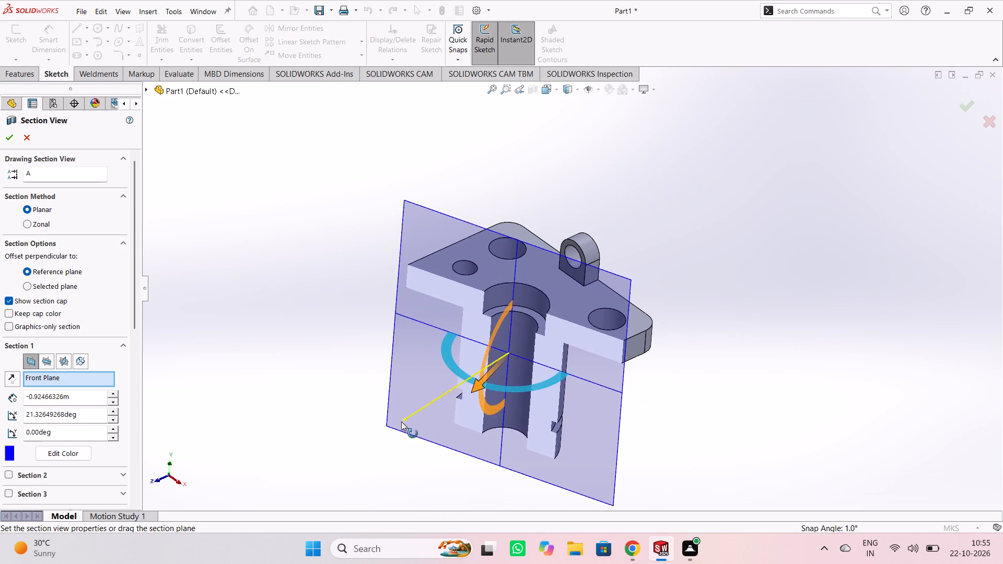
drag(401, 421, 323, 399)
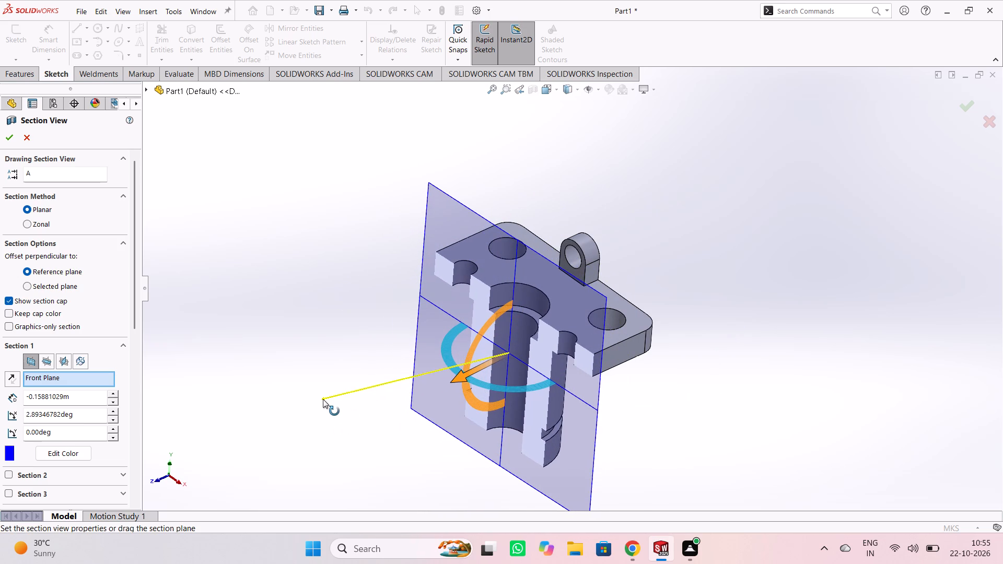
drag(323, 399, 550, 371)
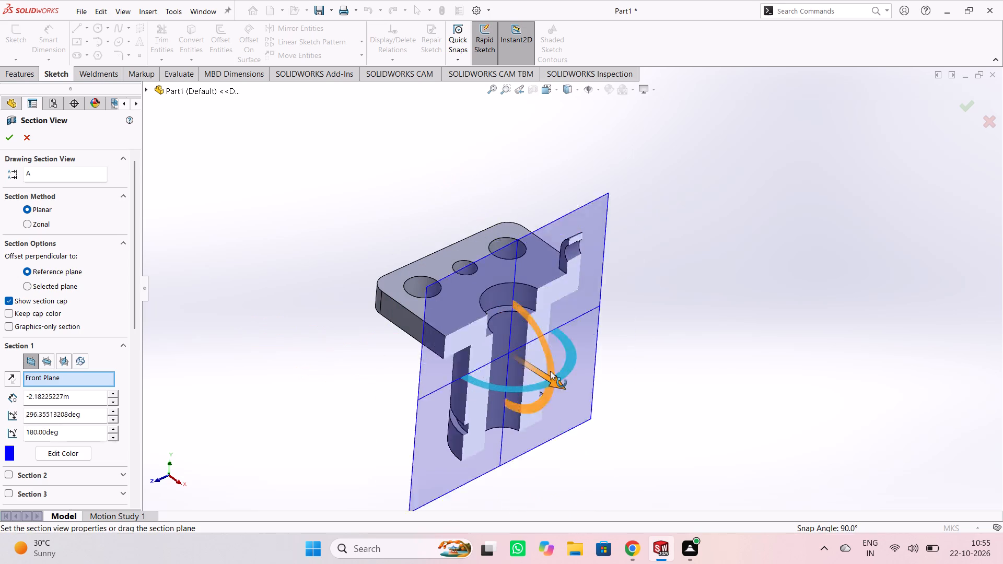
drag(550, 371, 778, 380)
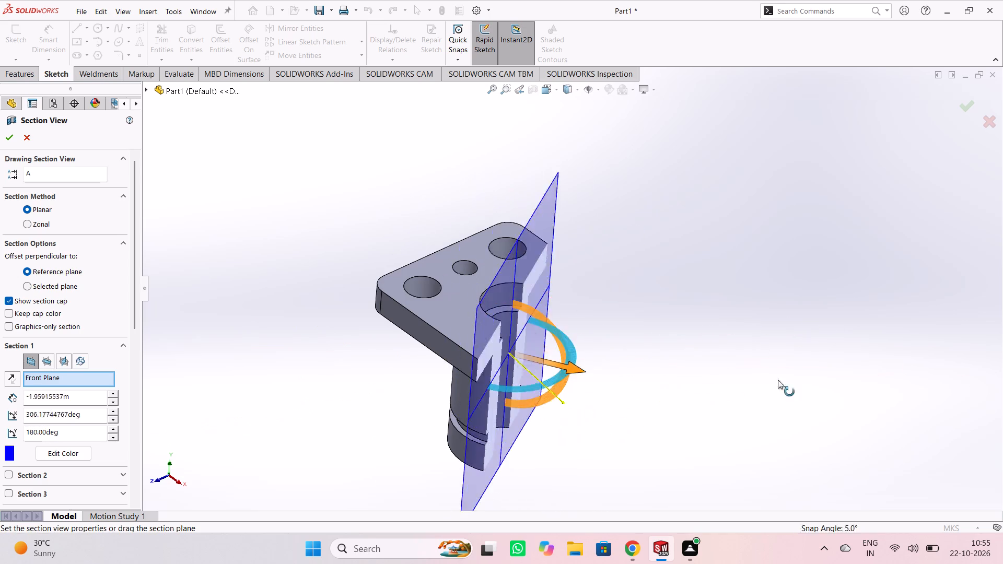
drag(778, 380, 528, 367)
Section the part on the Right Plane, tilt the cutting plane to various angles to inspect the cuts, and exit without keeping the section.
click(63, 356)
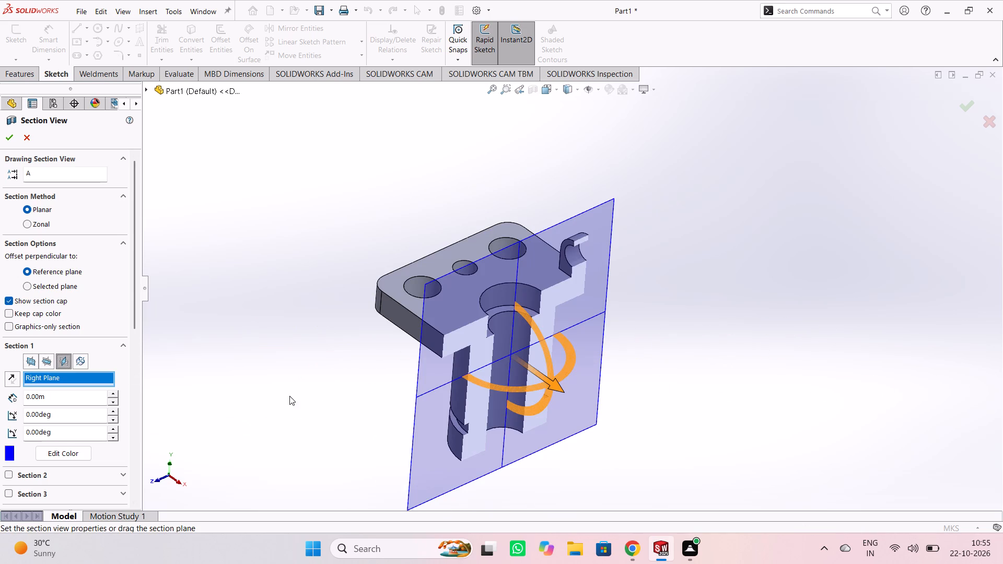
drag(545, 404, 460, 422)
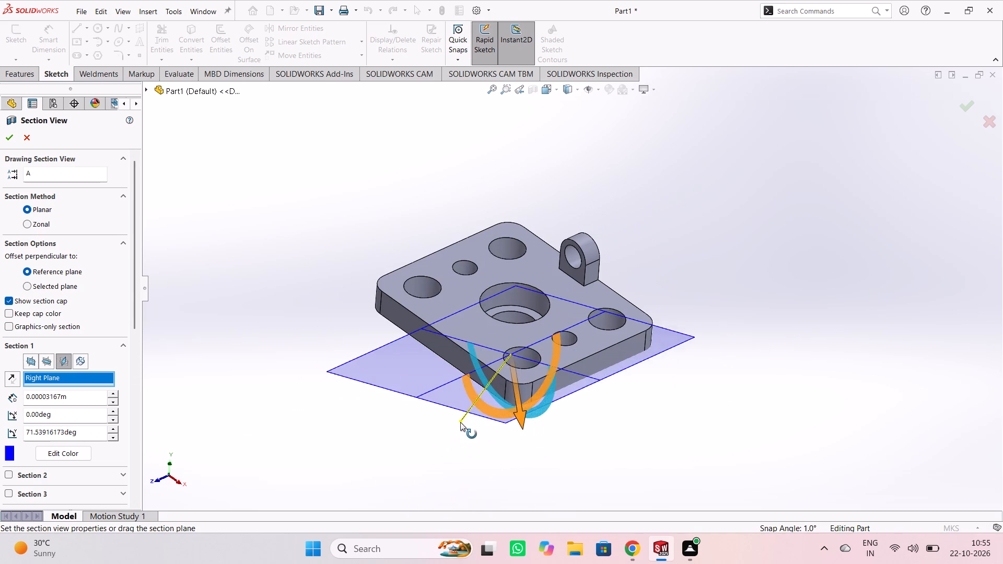
drag(460, 422, 485, 283)
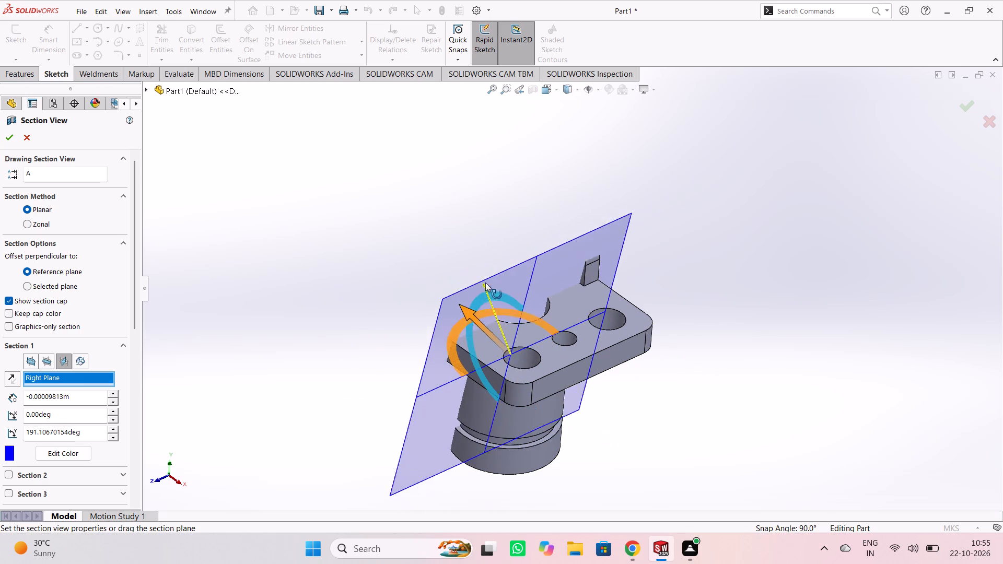
drag(485, 283, 633, 497)
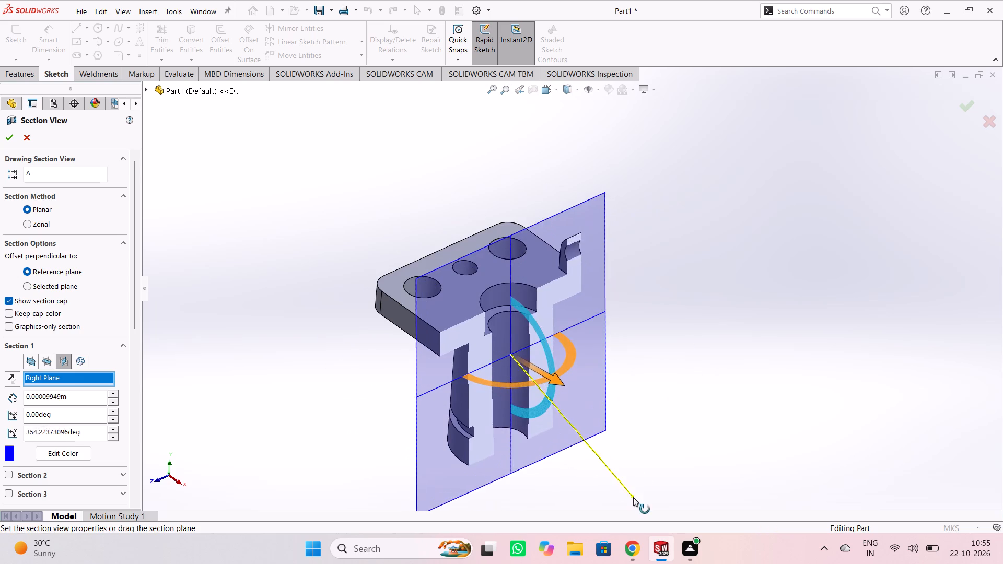
drag(633, 497, 636, 366)
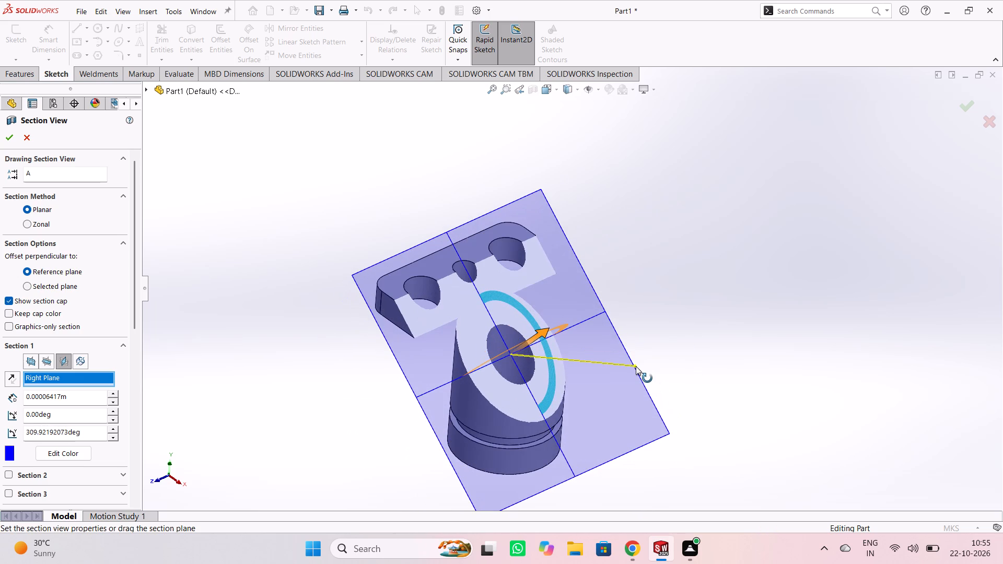
drag(636, 366, 636, 362)
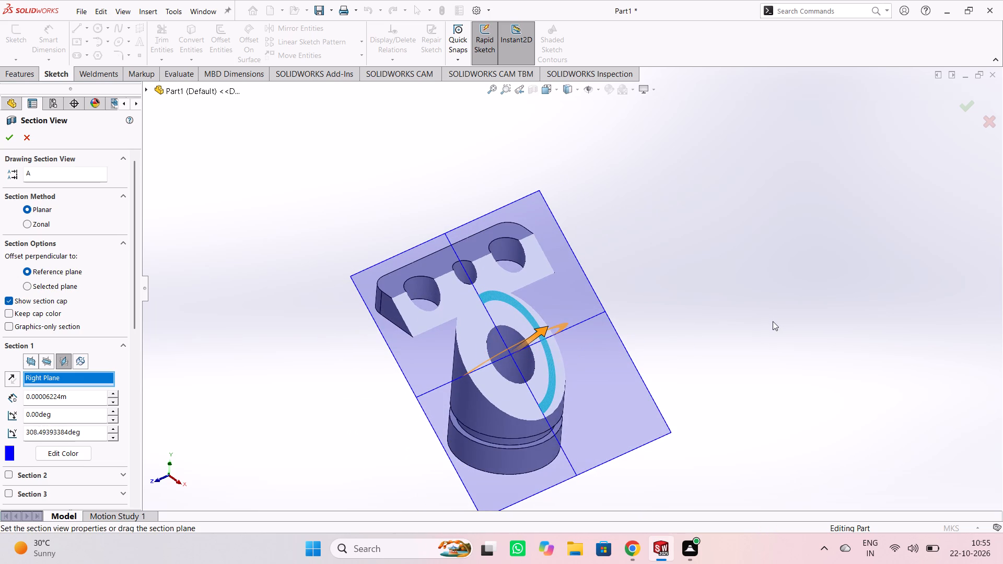
middle_drag(774, 301, 737, 407)
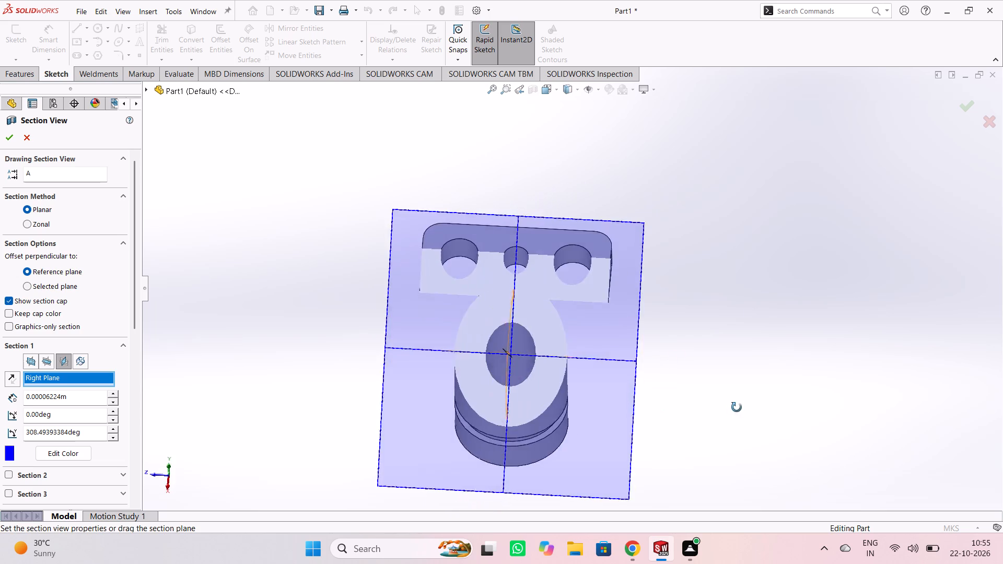
middle_drag(737, 407, 765, 377)
key(Escape)
Save the part in Isometric view as "3D model of a square-flanged cylindrical plug with a lifting eye" in the Solidworks Practice folder.
scroll(406, 190, down, 1)
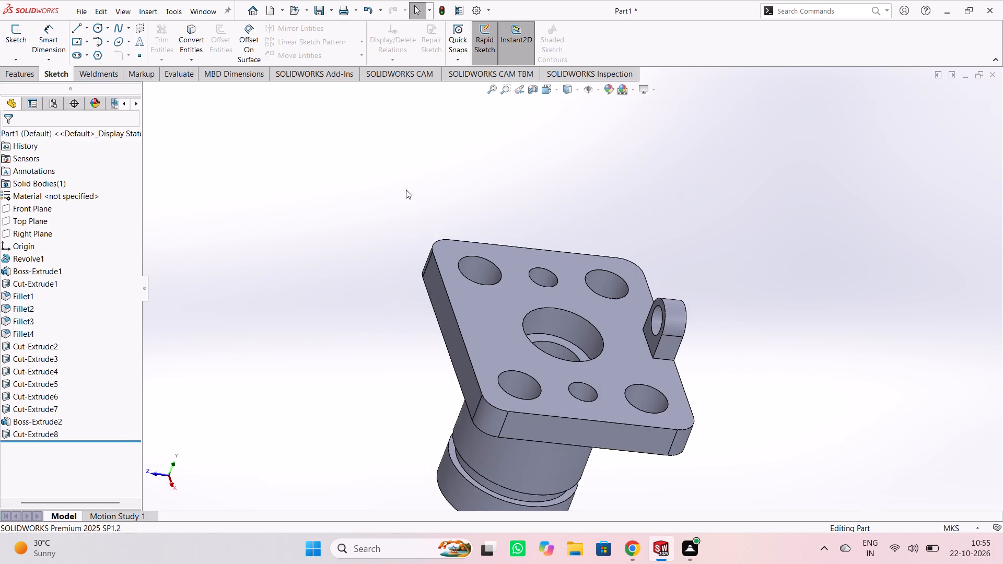
scroll(405, 205, up, 4)
scroll(596, 393, down, 2)
scroll(607, 382, up, 1)
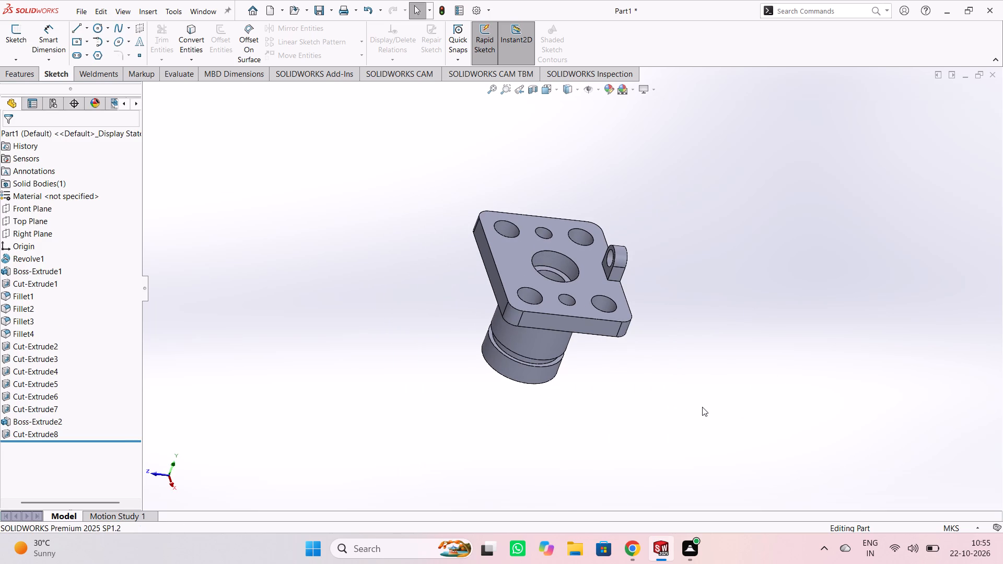
key(ctrl+7)
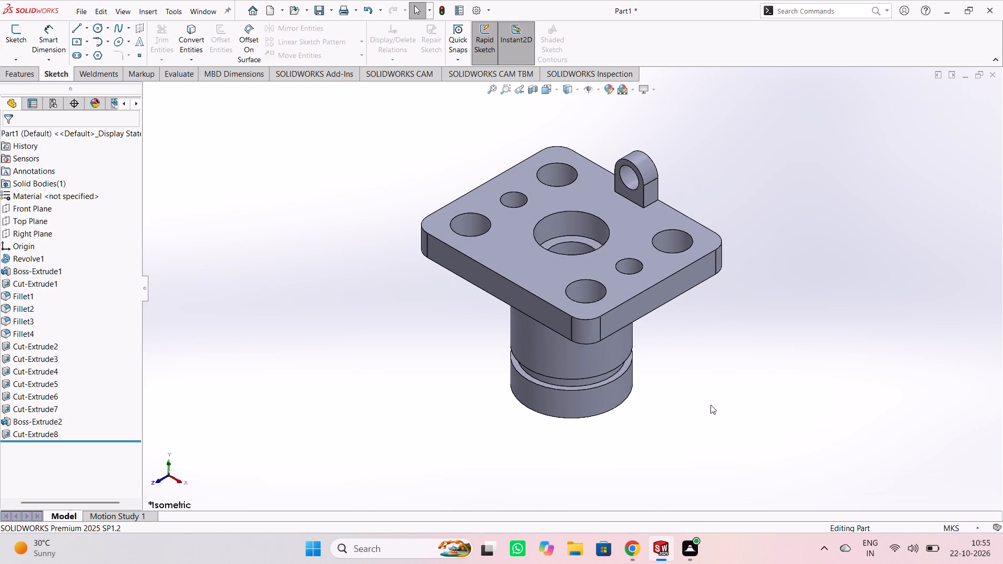
click(89, 11)
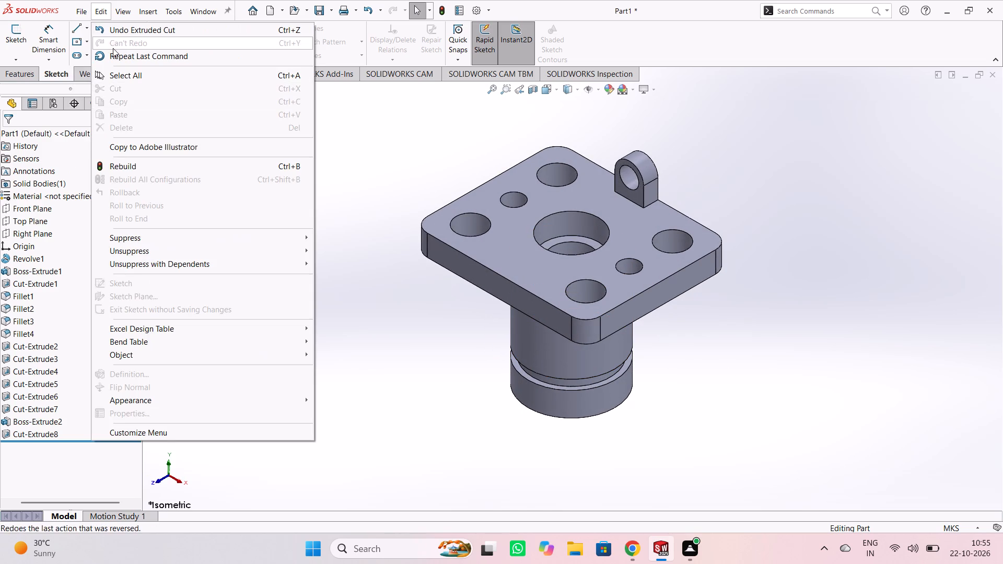
click(78, 7)
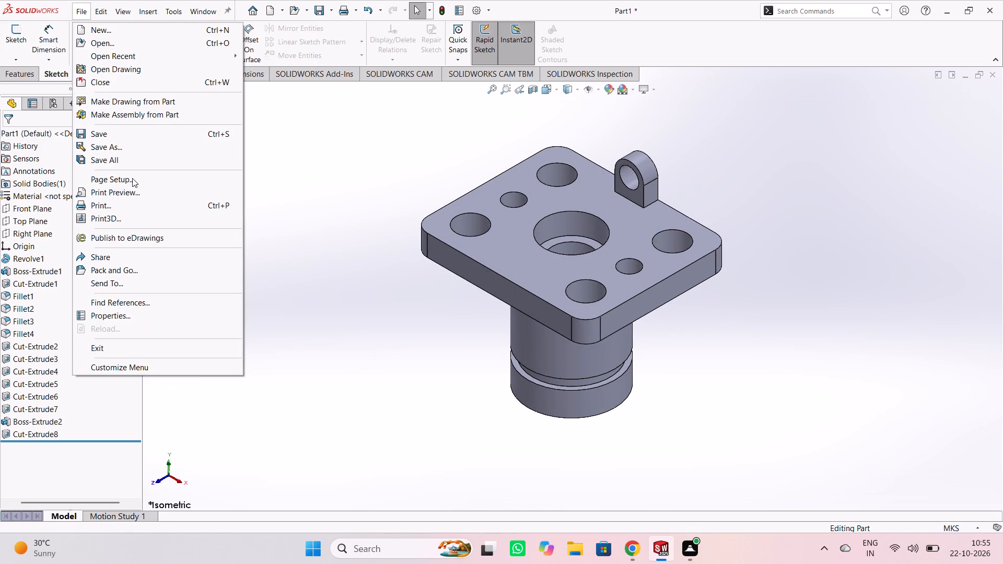
click(134, 149)
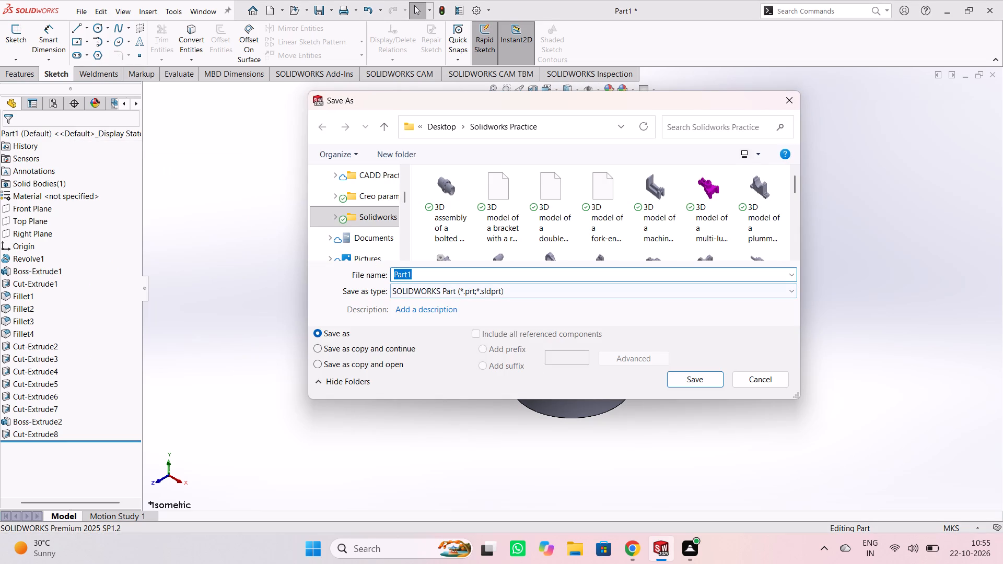
key(ctrl+v)
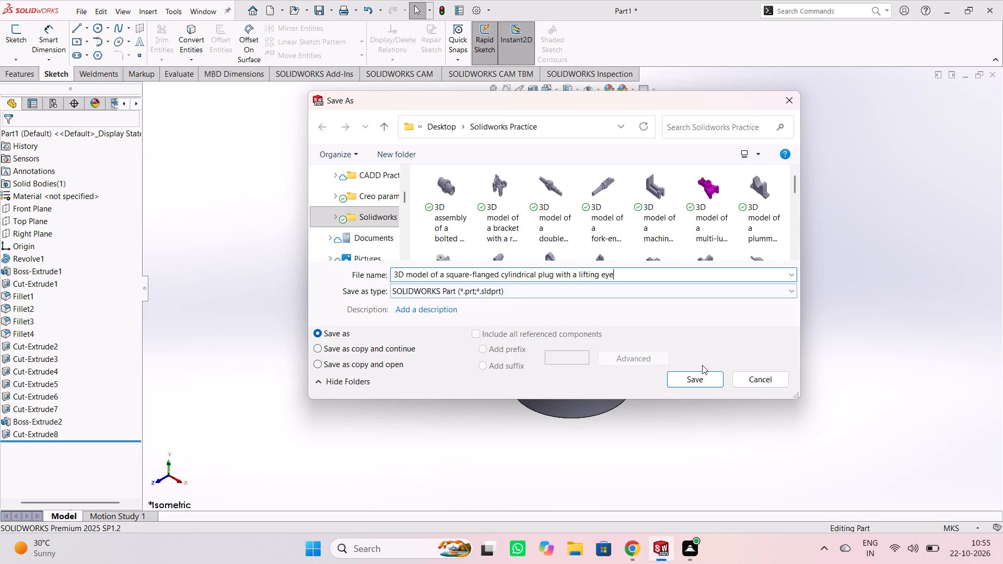
click(713, 381)
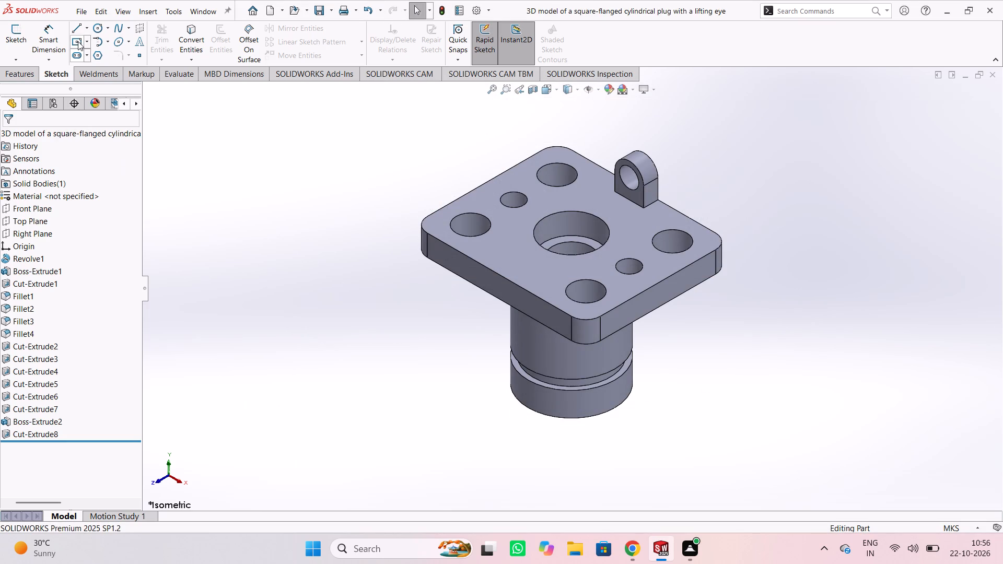
Save a PDF copy of the part under the same file name in the Solidworks Practice folder.
click(78, 15)
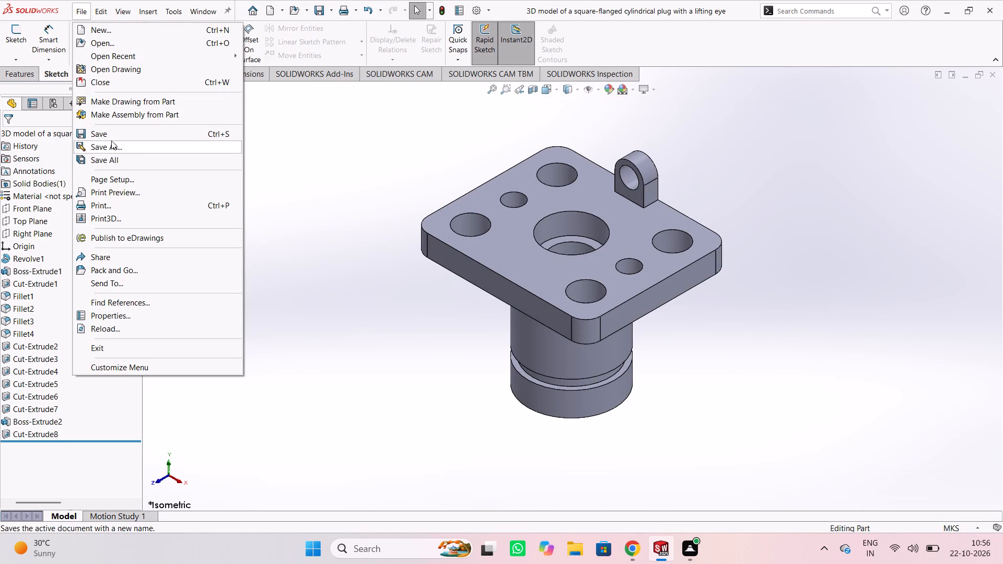
click(112, 150)
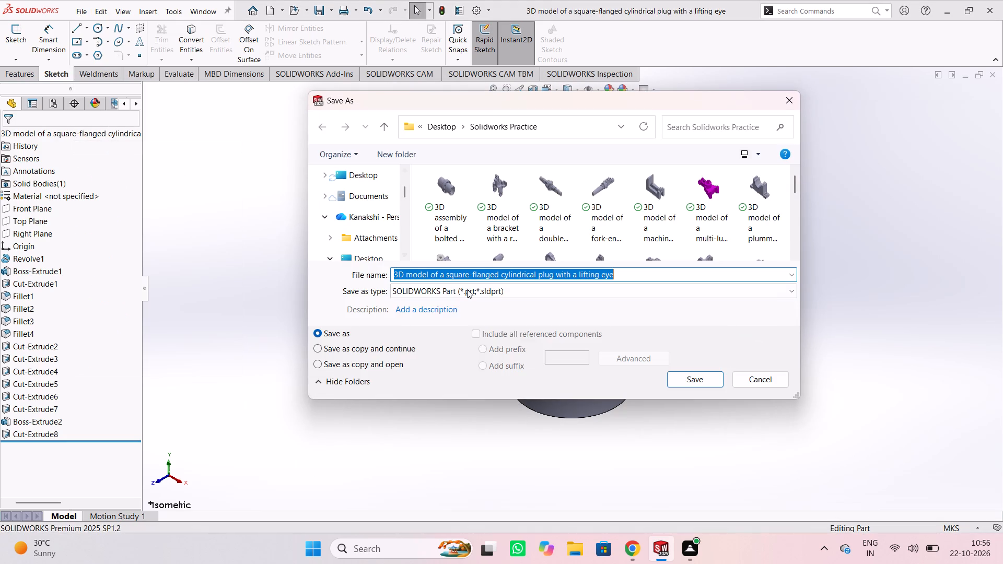
click(591, 292)
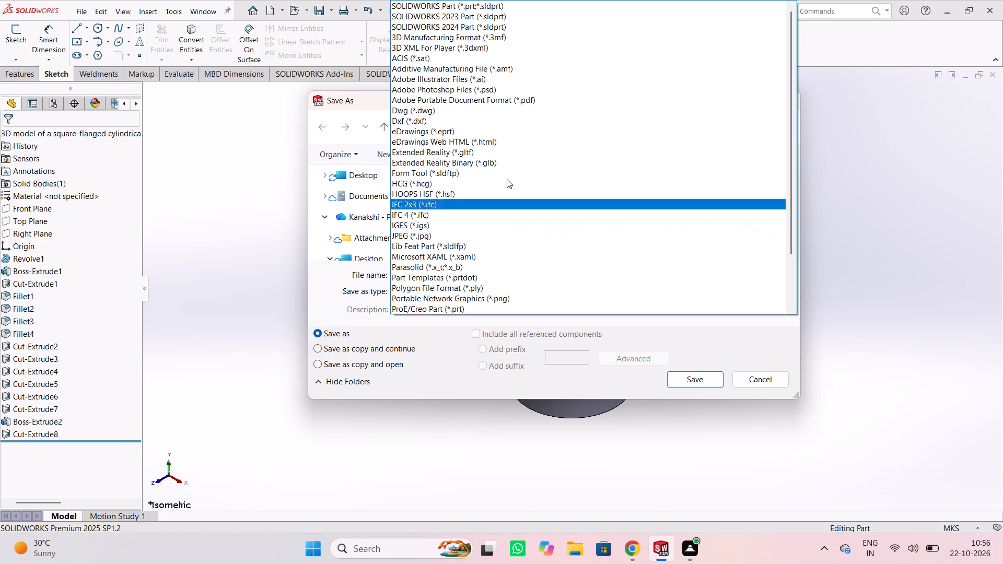
click(474, 97)
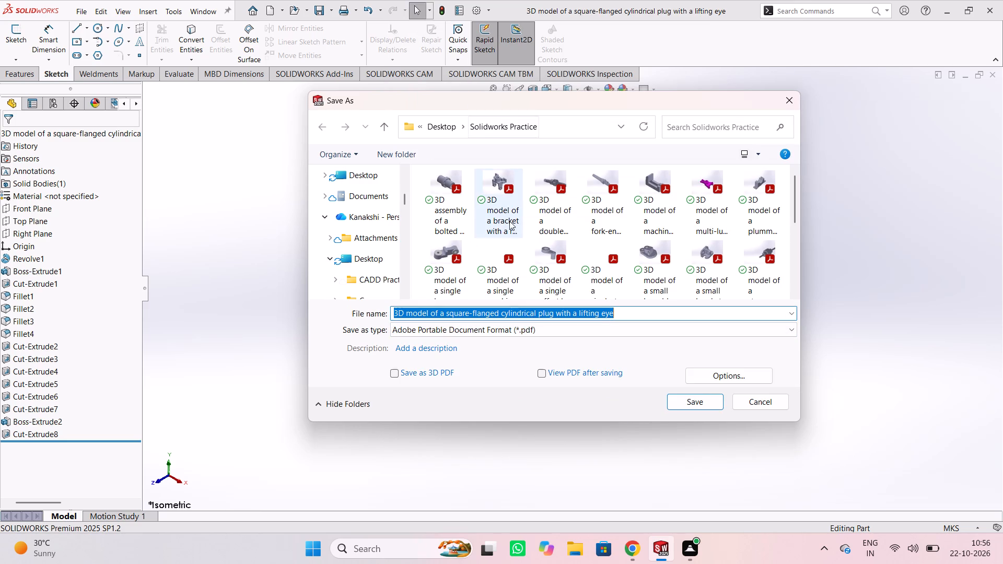
click(702, 398)
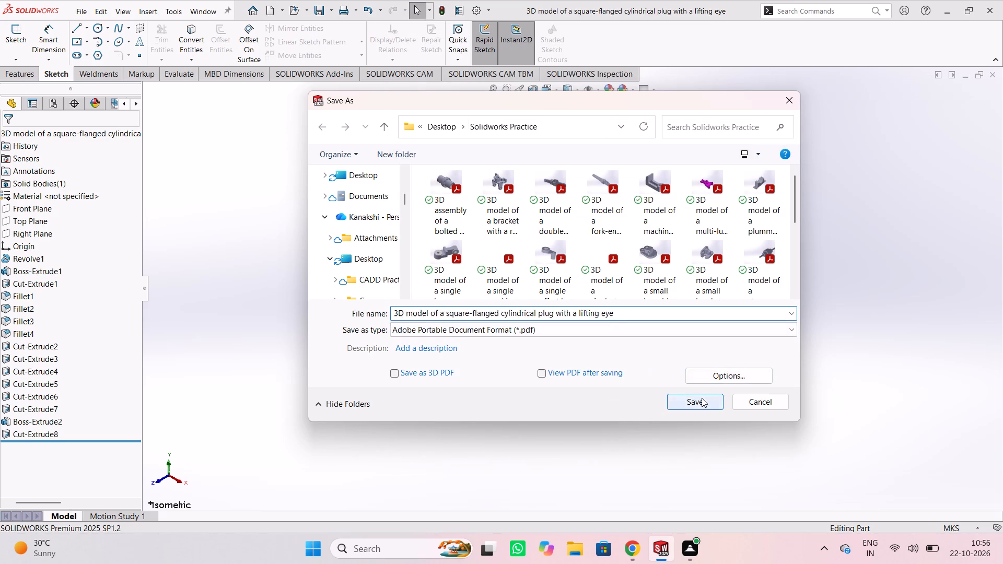